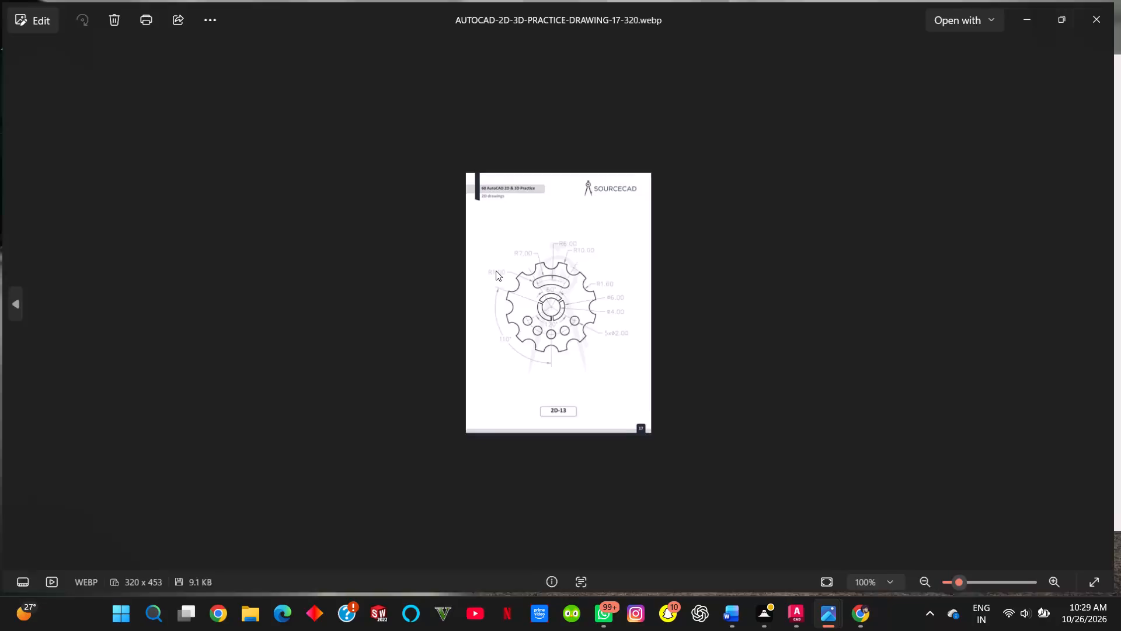
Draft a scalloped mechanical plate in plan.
Switch from the reference image to AutoCAD and draw a horizontal construction ray with Ortho on.
{"action": "scroll", "coordinate": [510, 289], "scroll_direction": "up", "scroll_amount": 10}
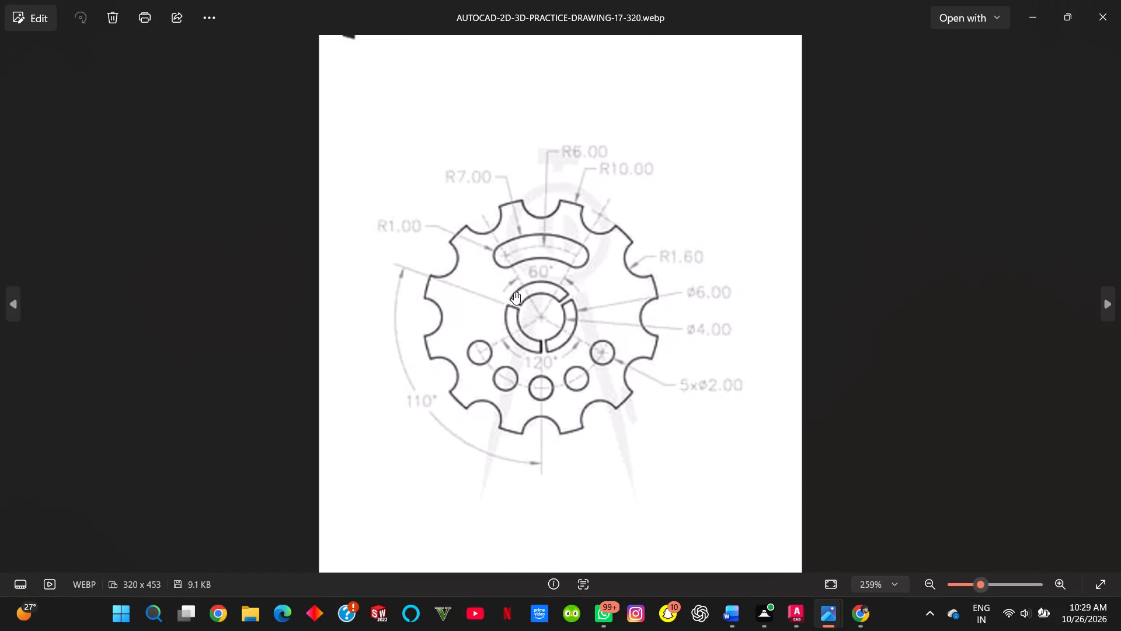
{"action": "key", "text": "alt+Tab"}
{"action": "key", "text": "alt+Tab"}
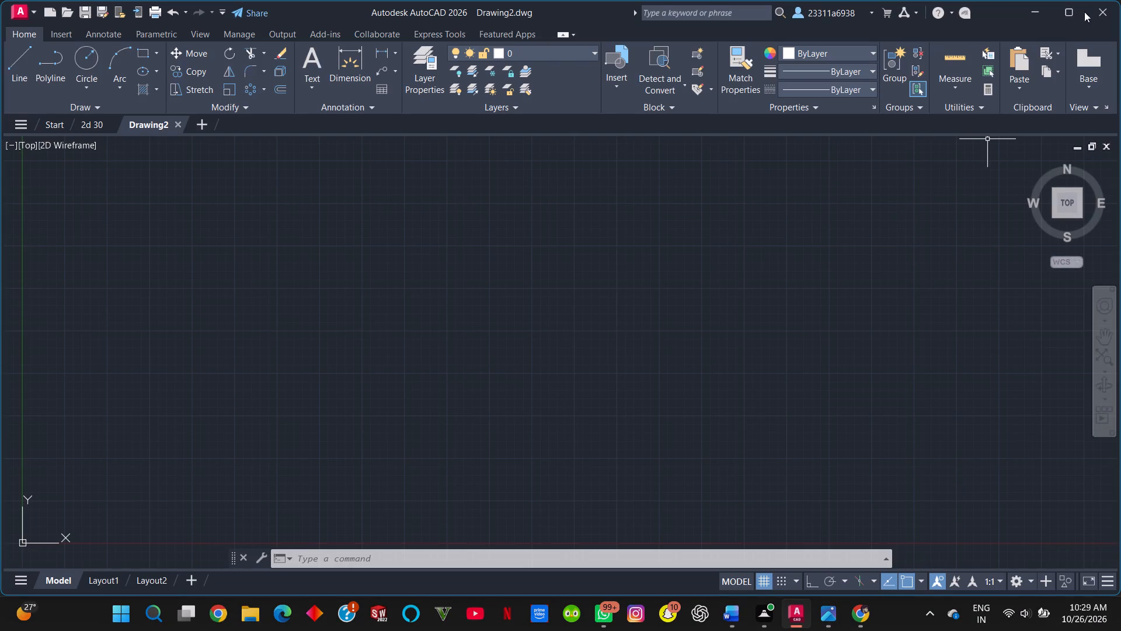
{"action": "left_click", "coordinate": [1075, 9]}
{"action": "left_click_drag", "start_coordinate": [359, 233], "coordinate": [490, 383]}
{"action": "left_click", "coordinate": [490, 383]}
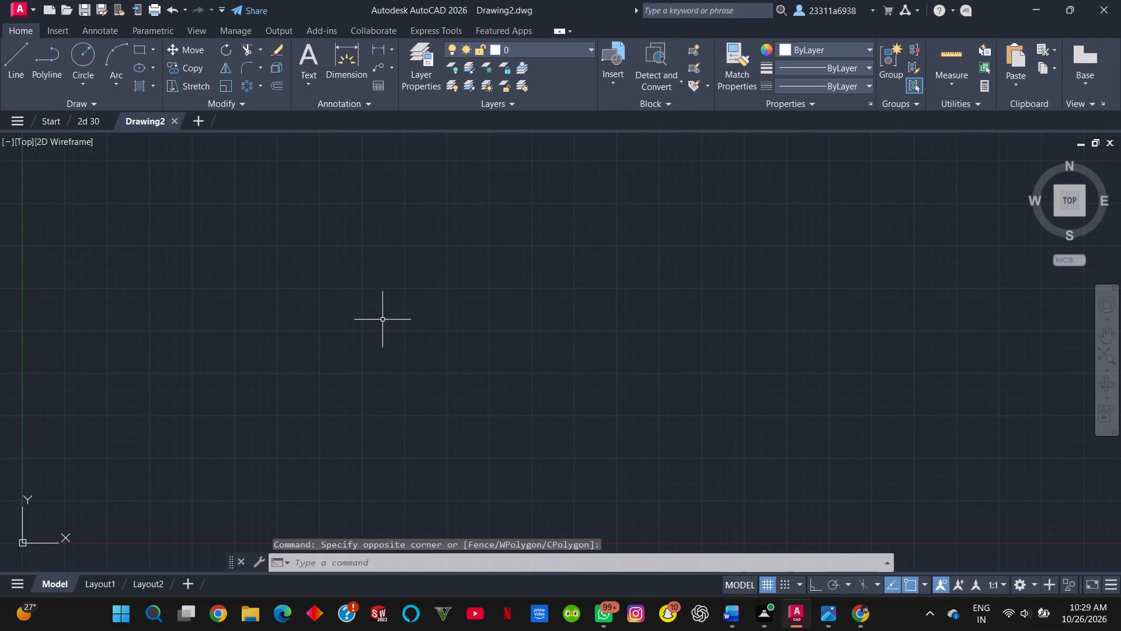
{"action": "key", "text": "c"}
{"action": "left_click", "coordinate": [463, 375]}
{"action": "left_click", "coordinate": [246, 310]}
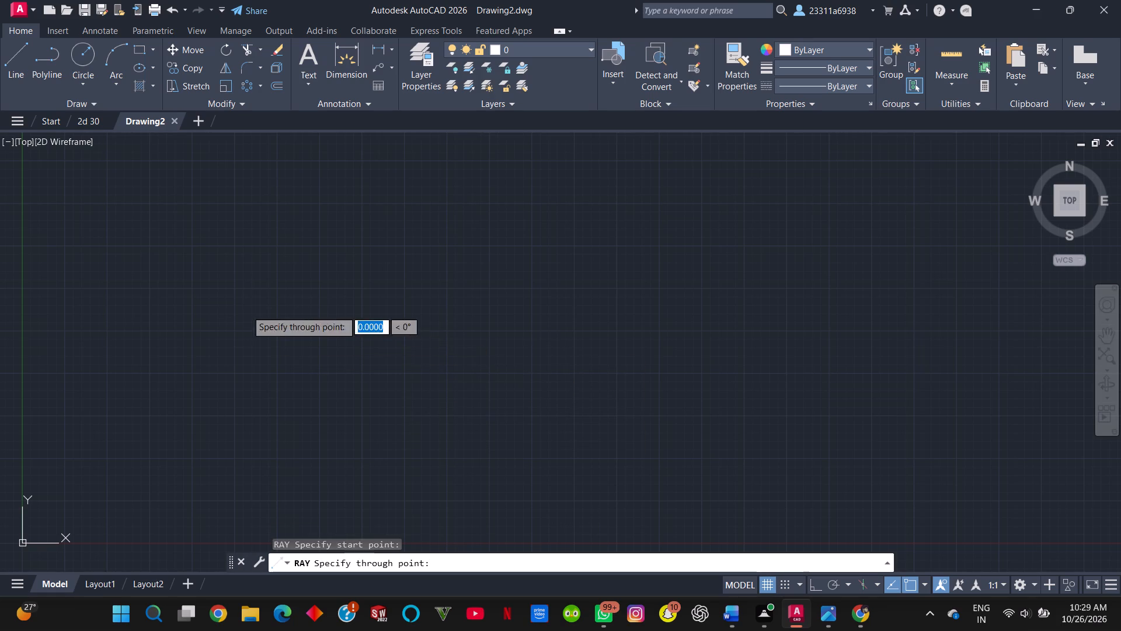
{"action": "key", "text": "F8"}
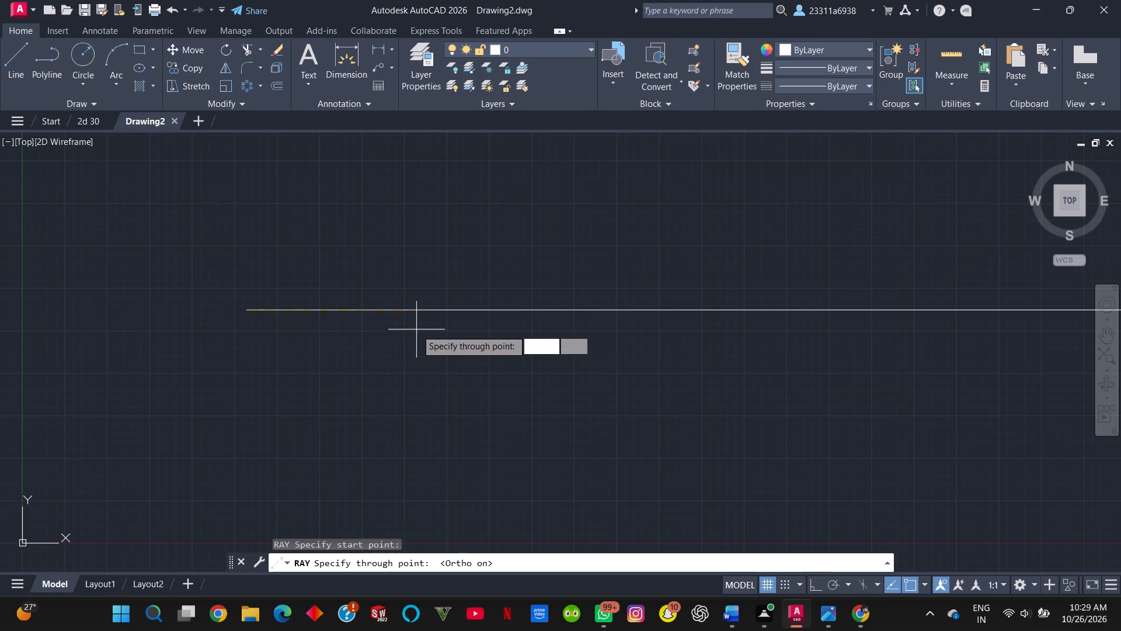
{"action": "left_click", "coordinate": [761, 310]}
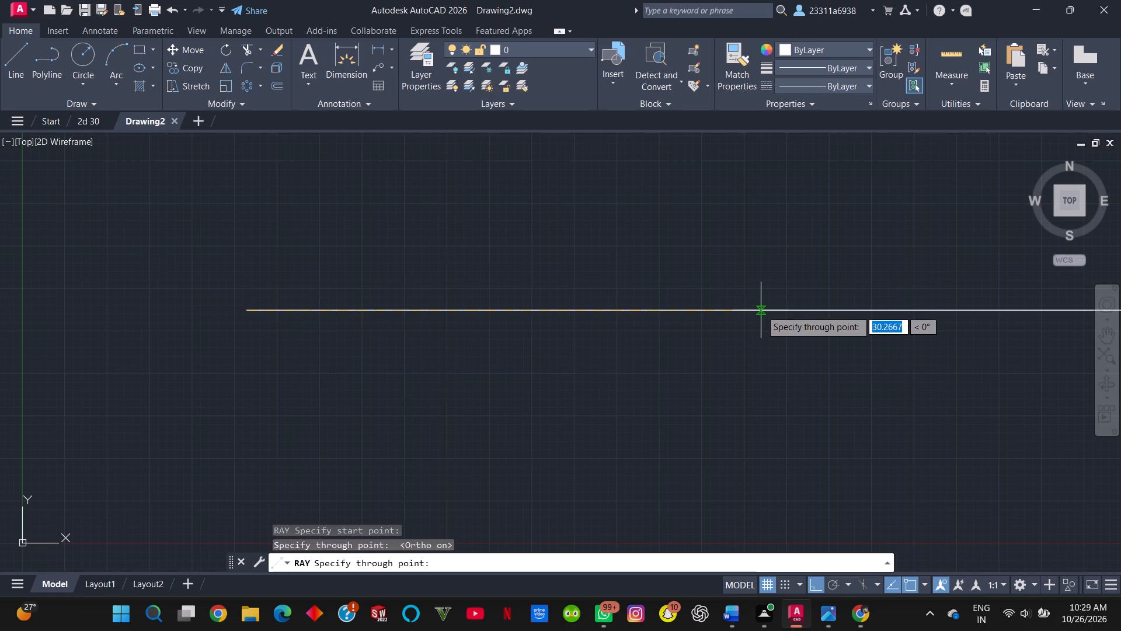
{"action": "key", "text": "Escape"}
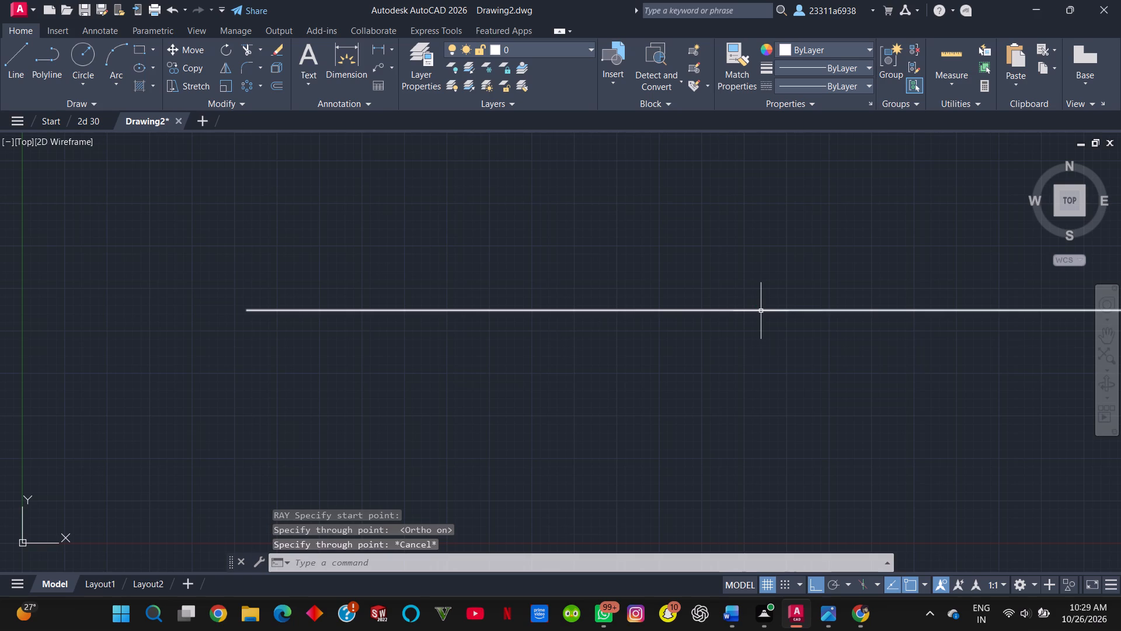
Draw two concentric circles centred on the horizontal ray, with radii 2 and 3.
{"action": "key", "text": "alt+Tab"}
{"action": "left_click", "coordinate": [841, 269]}
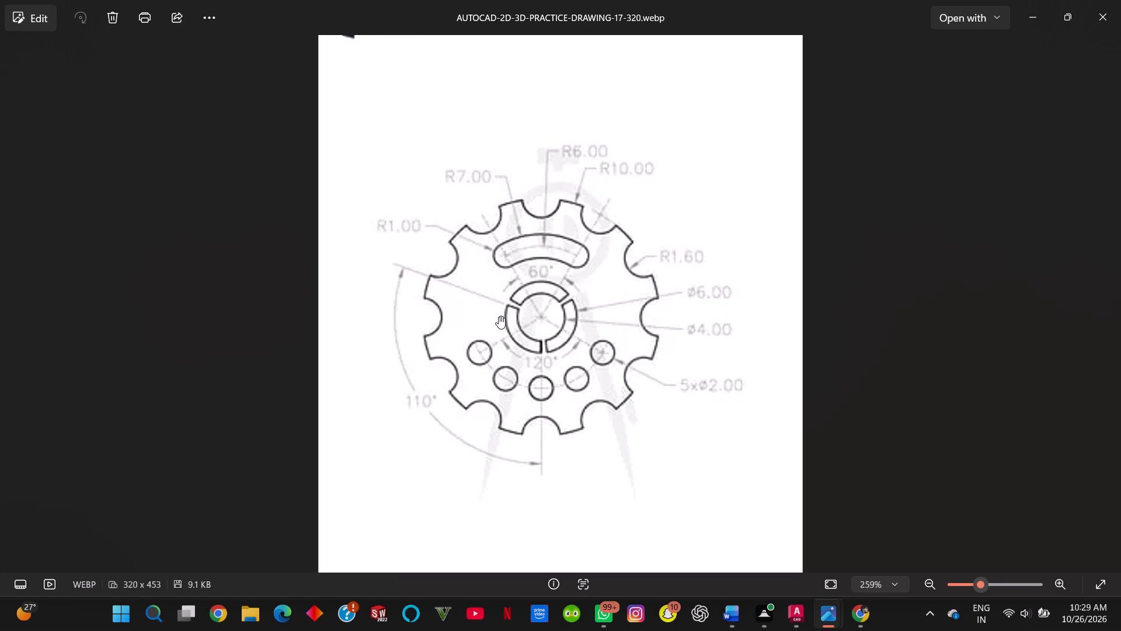
{"action": "key", "text": "alt+Tab"}
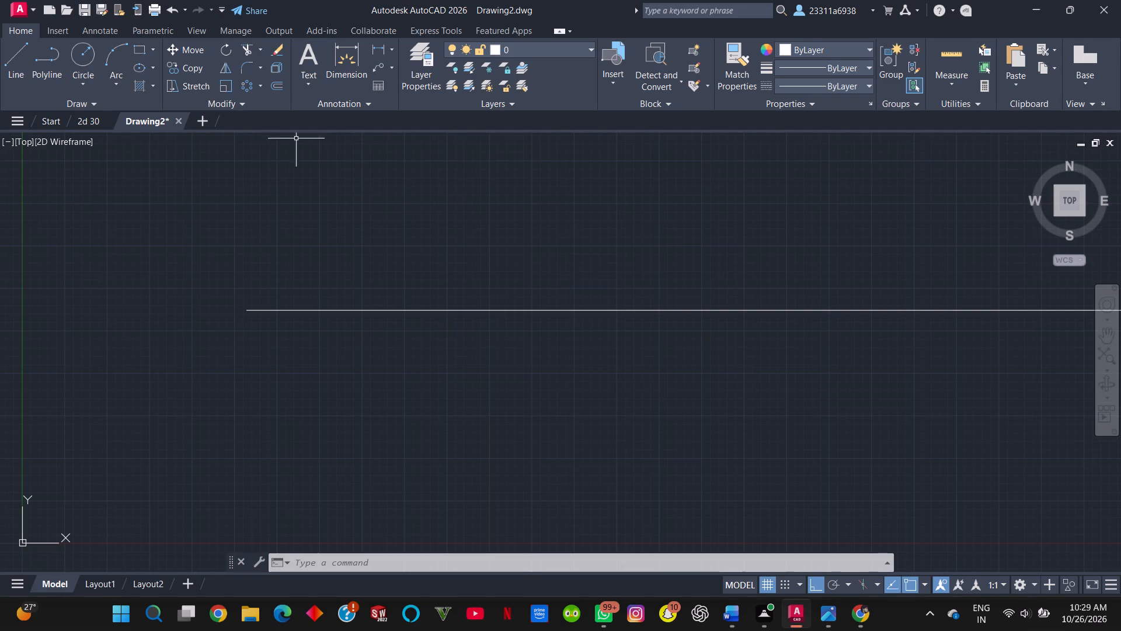
{"action": "left_click", "coordinate": [89, 54]}
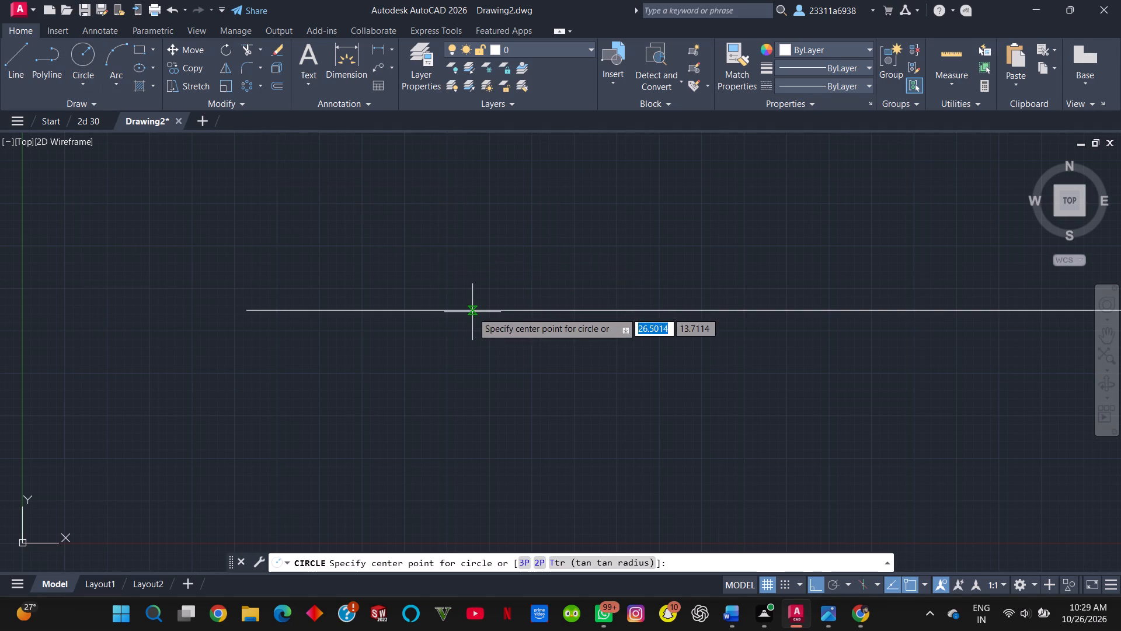
{"action": "left_click", "coordinate": [472, 312]}
{"action": "key", "text": "2"}
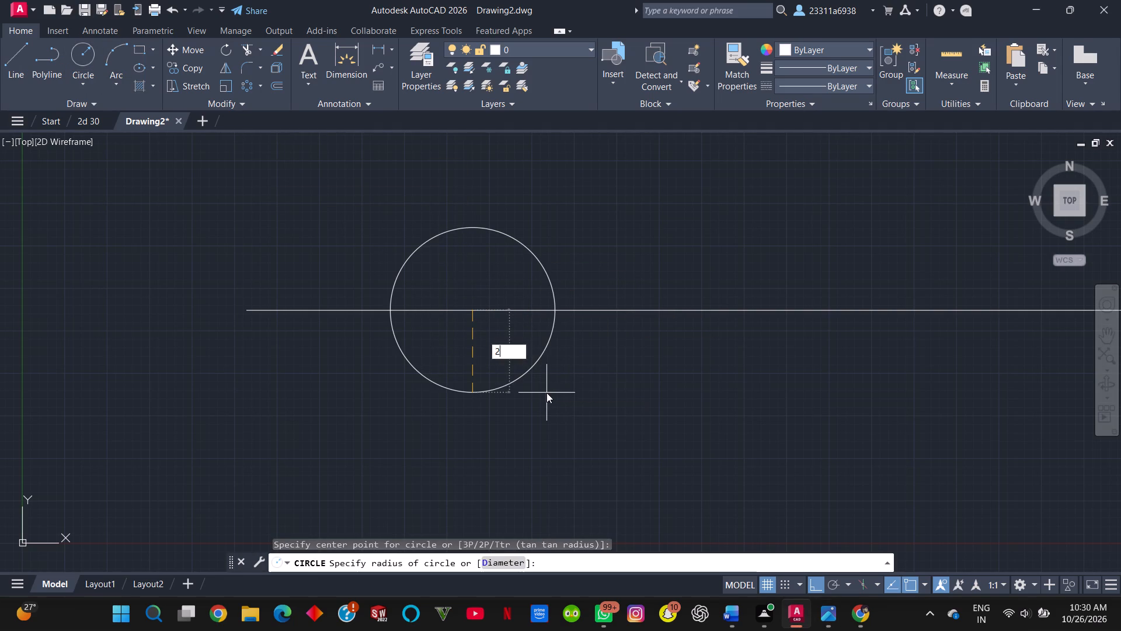
{"action": "key", "text": "Return"}
{"action": "left_click", "coordinate": [81, 49]}
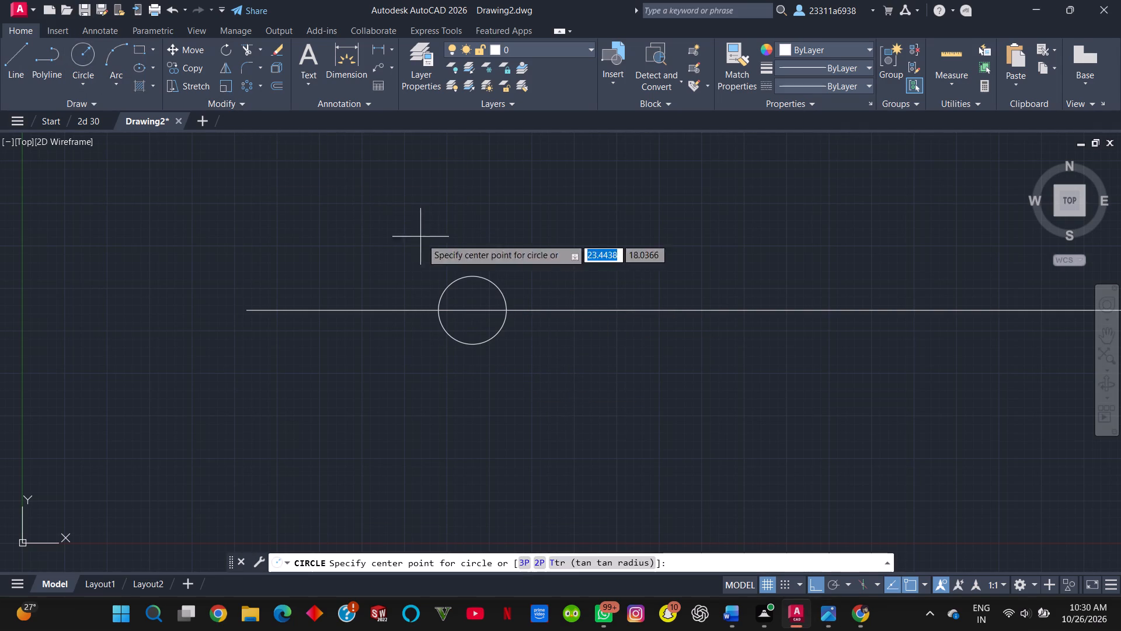
{"action": "left_click", "coordinate": [475, 311]}
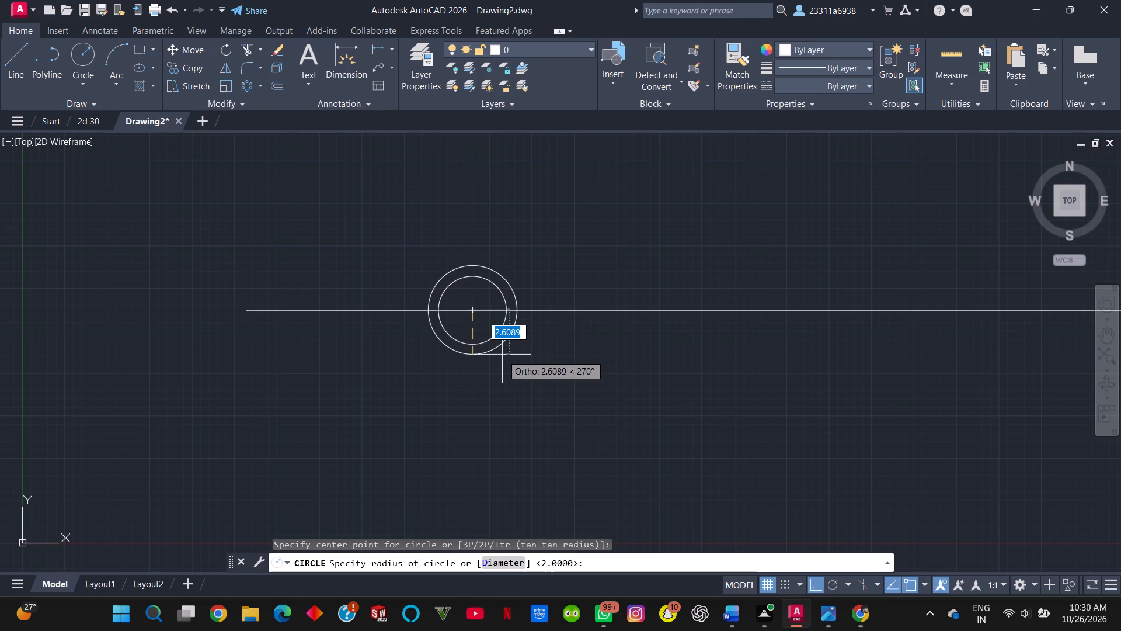
{"action": "key", "text": "3"}
{"action": "key", "text": "Return"}
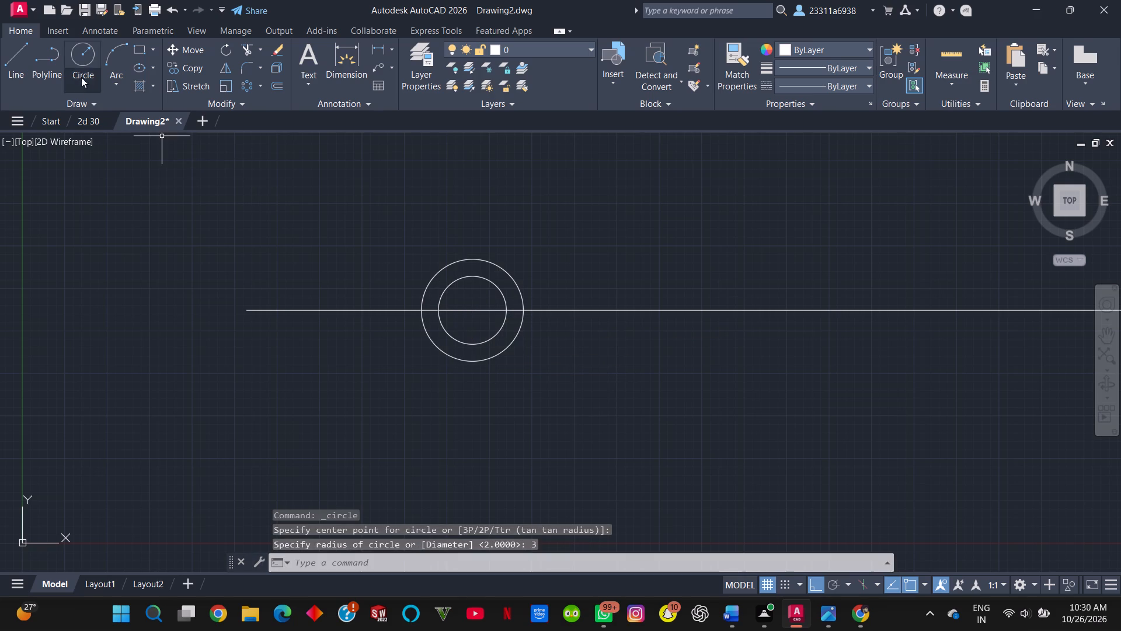
Add circles of radius 6 and radius 10 around the same centre point.
{"action": "double_click", "coordinate": [85, 65]}
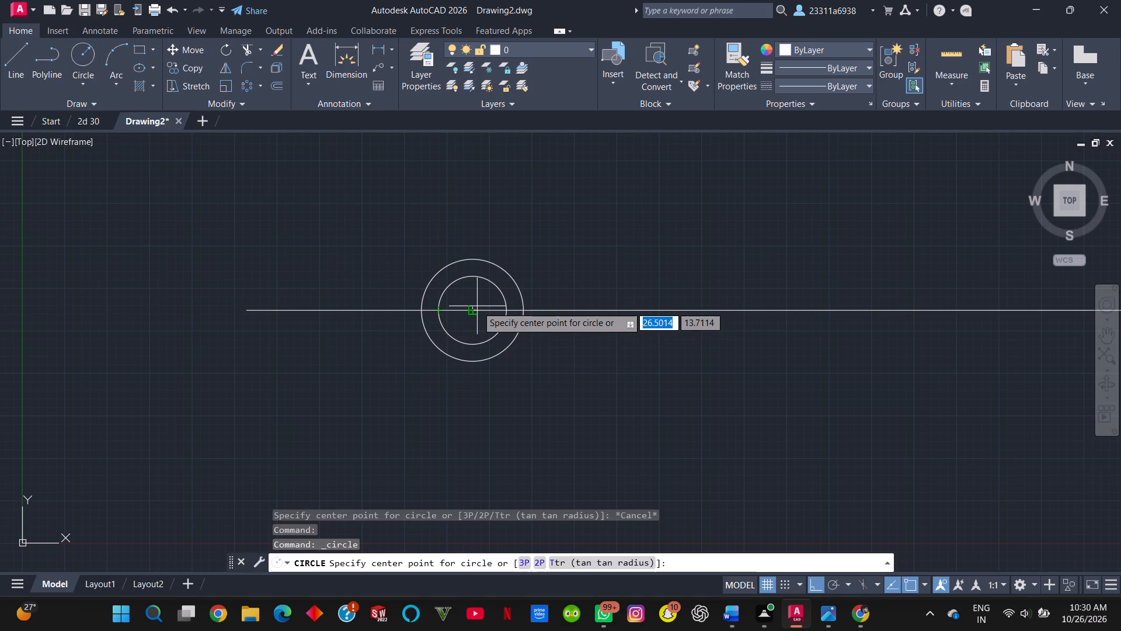
{"action": "left_click", "coordinate": [473, 306]}
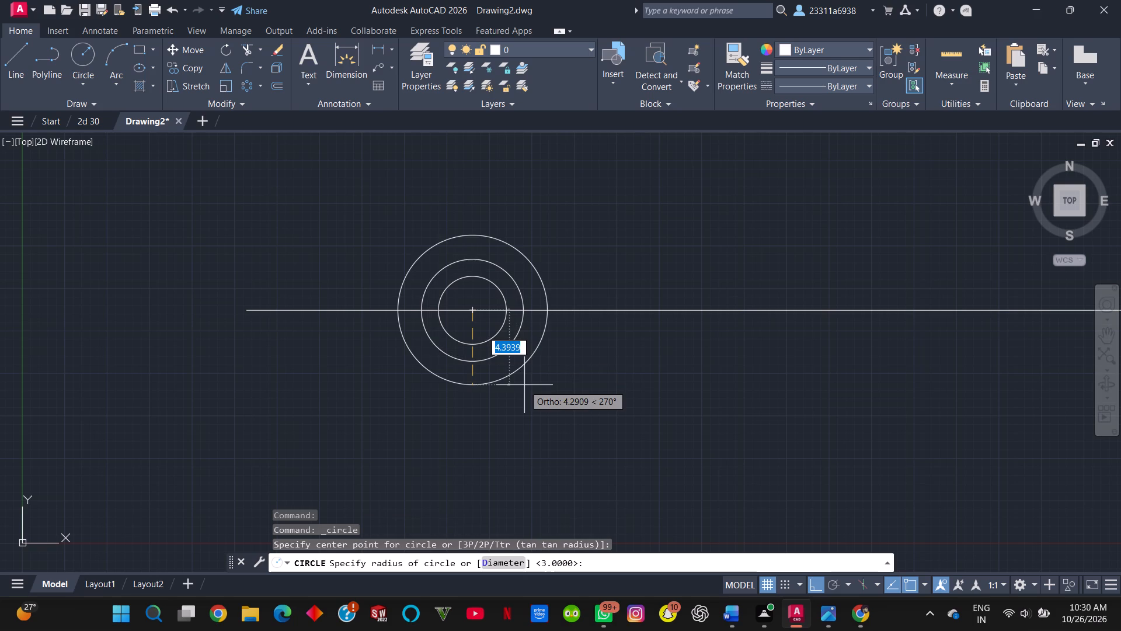
{"action": "key", "text": "6"}
{"action": "key", "text": "Return"}
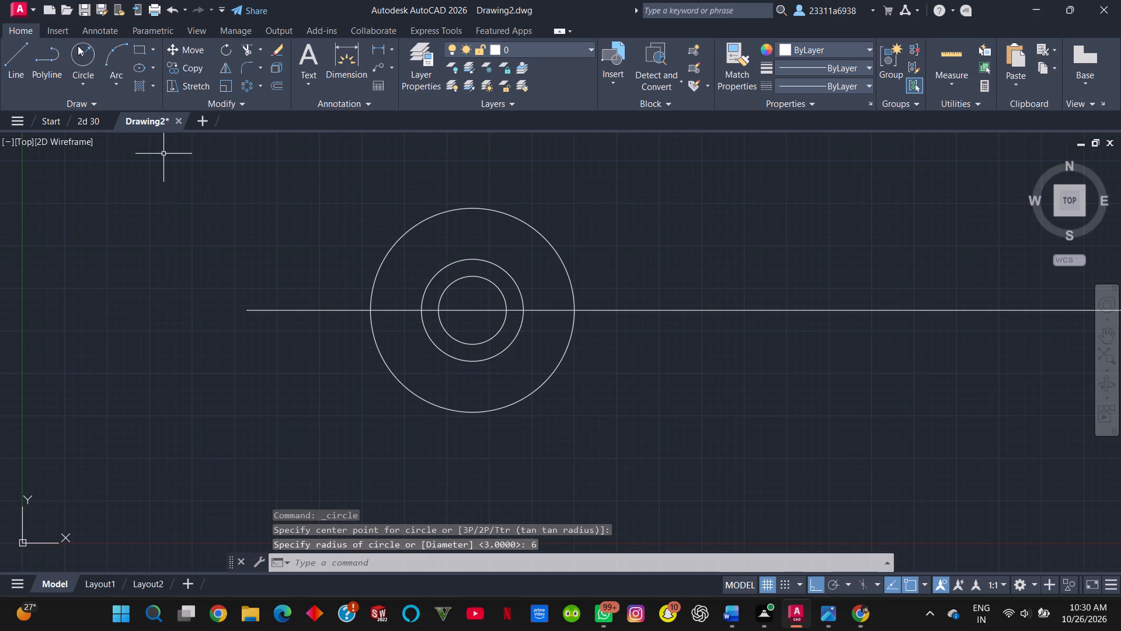
{"action": "left_click", "coordinate": [78, 46]}
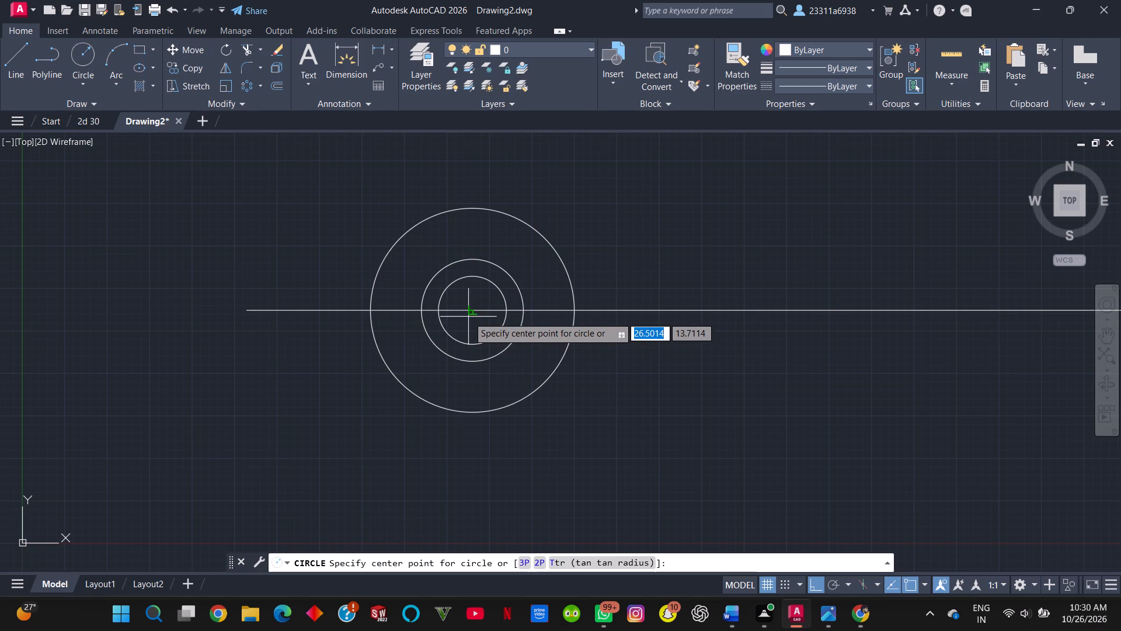
{"action": "left_click", "coordinate": [474, 311]}
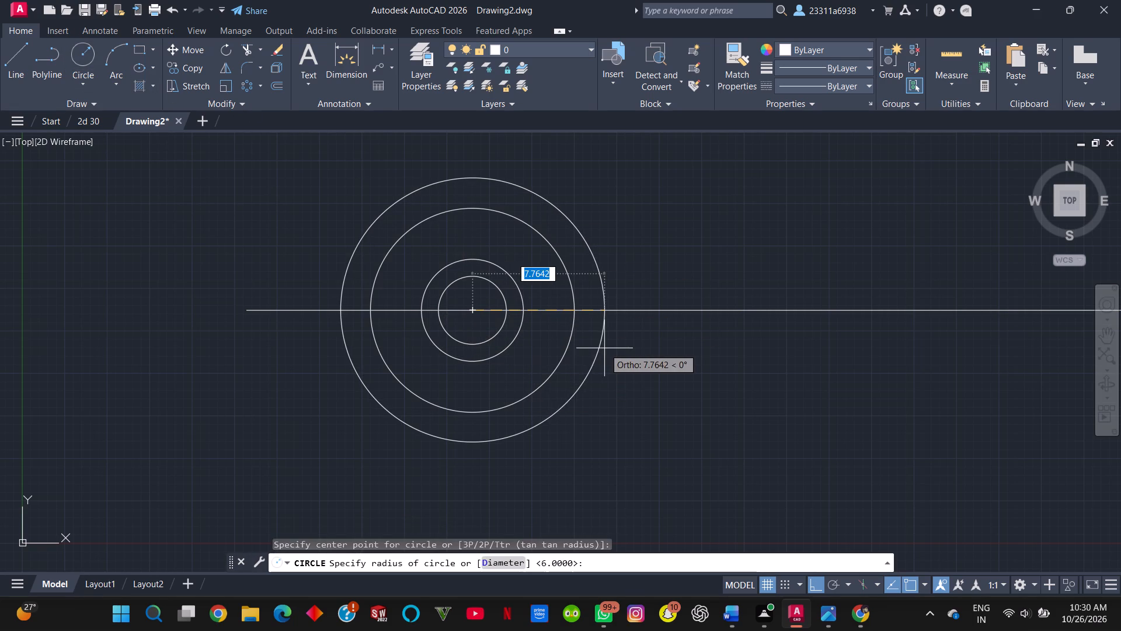
{"action": "type", "text": "10"}
{"action": "key", "text": "Return"}
Add two more concentric circles at the common centre, with radii 5 and 7.
{"action": "key", "text": "alt+Tab"}
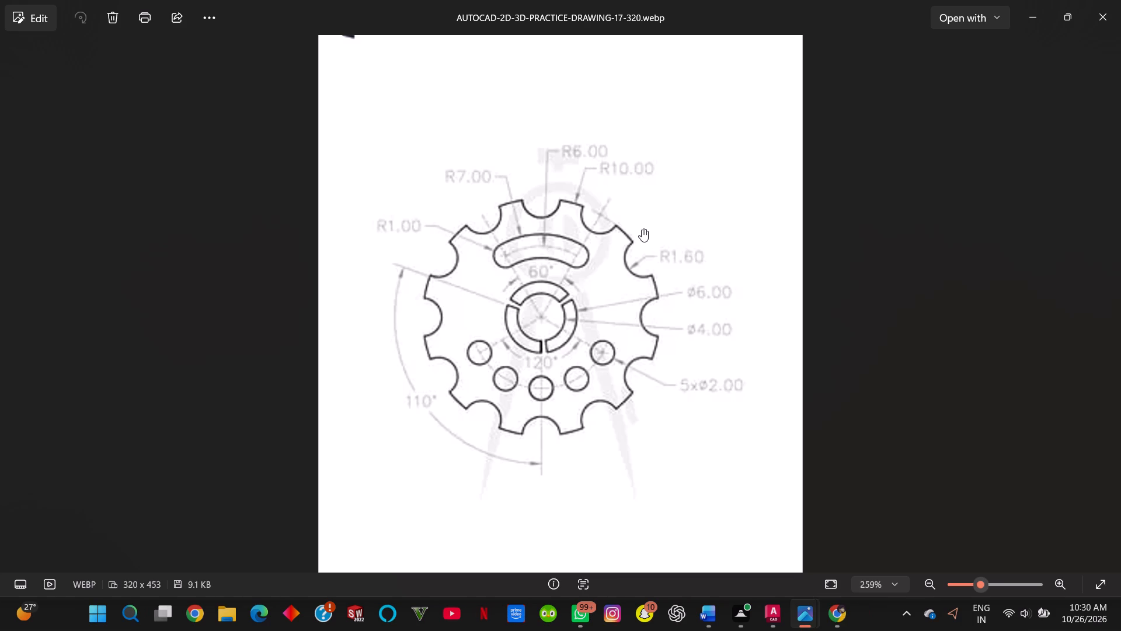
{"action": "key", "text": "alt+Tab"}
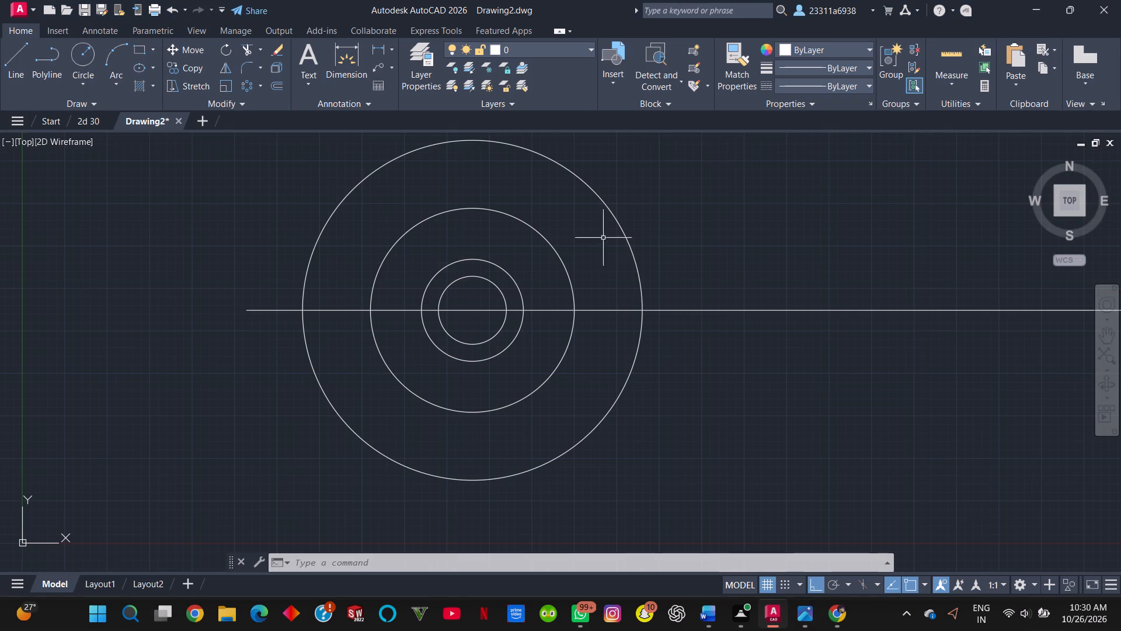
{"action": "left_click", "coordinate": [88, 54]}
{"action": "left_click", "coordinate": [472, 310]}
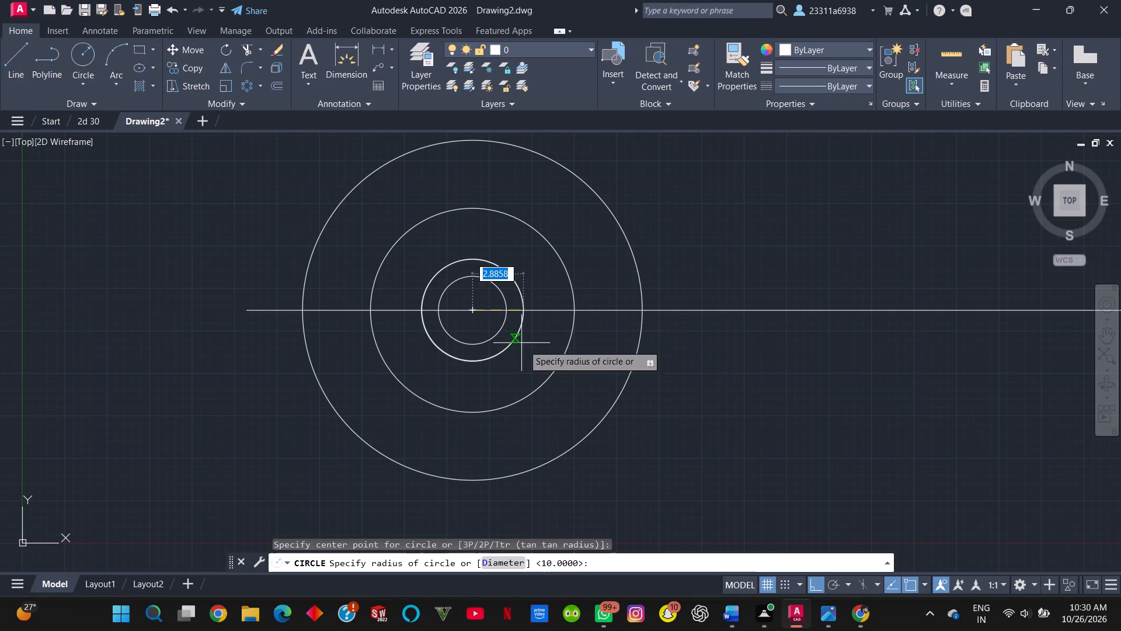
{"action": "key", "text": "5"}
{"action": "key", "text": "Return"}
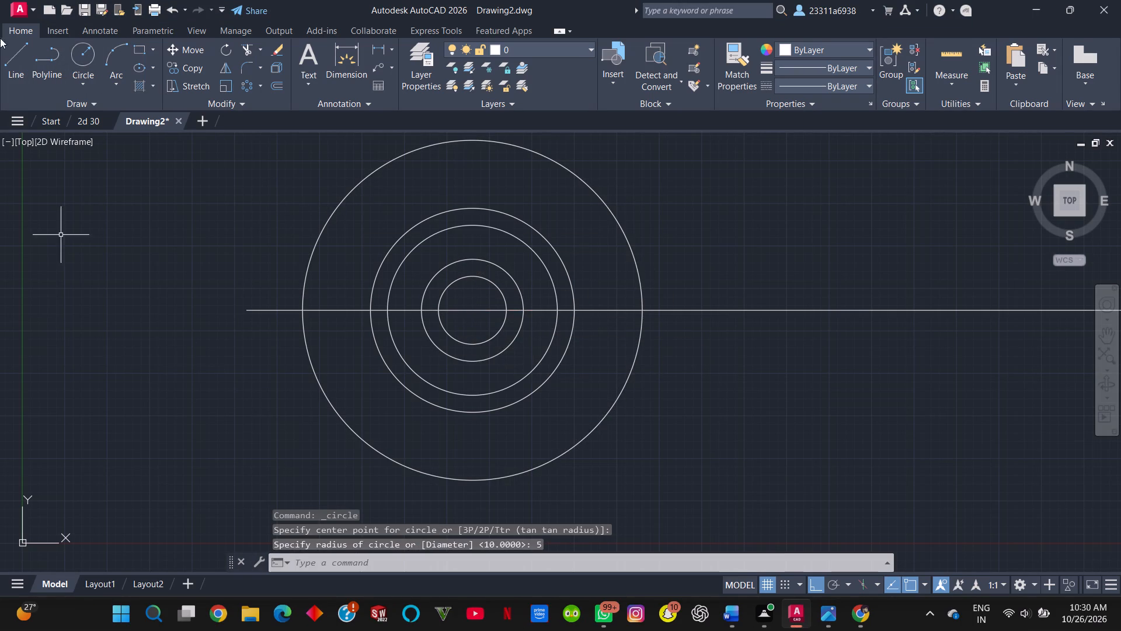
{"action": "double_click", "coordinate": [90, 59]}
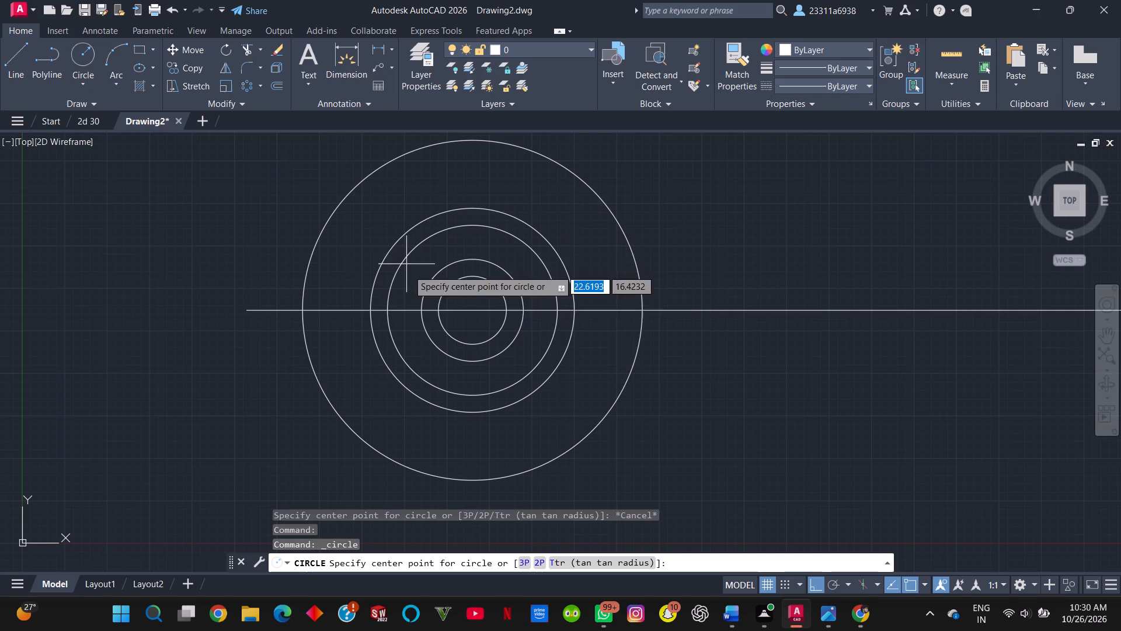
{"action": "left_click", "coordinate": [474, 311]}
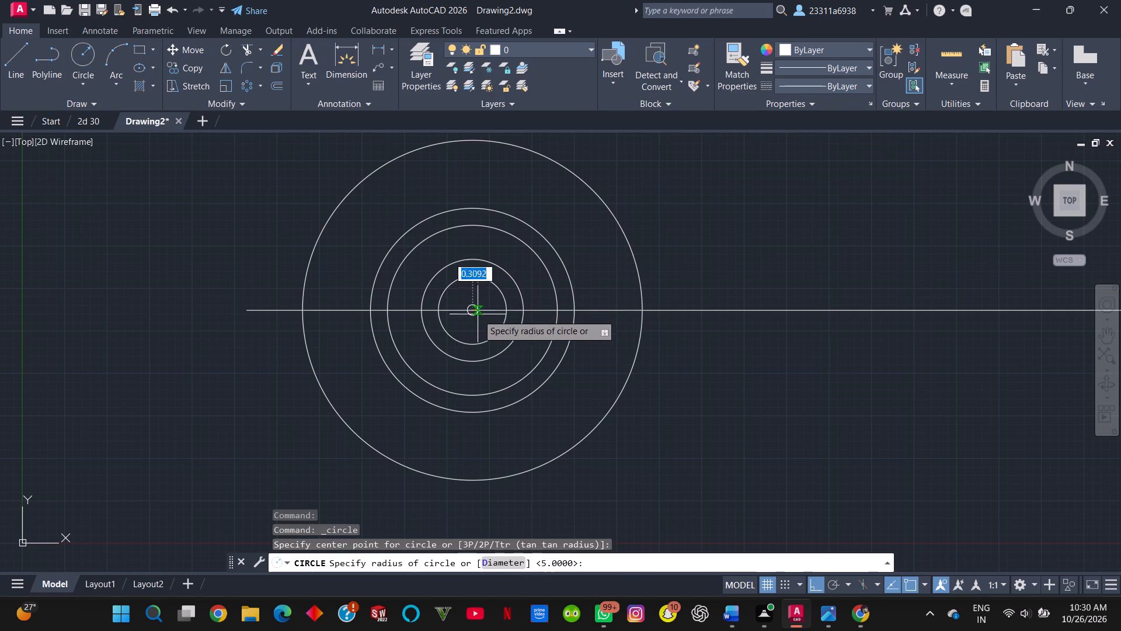
{"action": "key", "text": "7"}
{"action": "key", "text": "Return"}
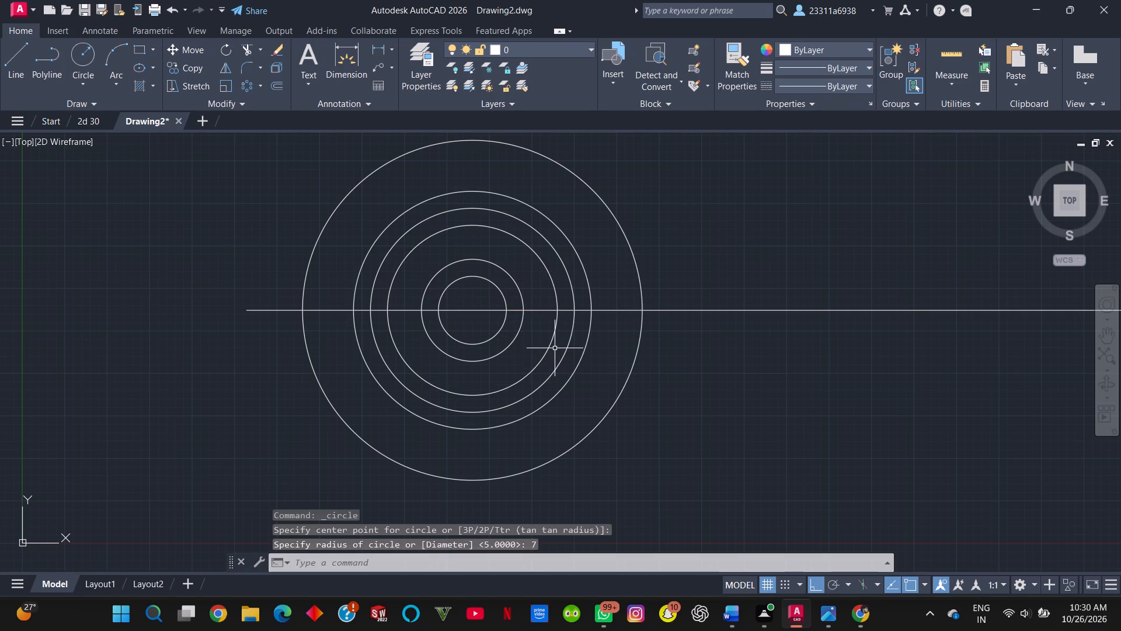
Draw a vertical centre line about 48 units long through the circles' centre, extending beyond the outer circle at both ends.
{"action": "scroll", "coordinate": [553, 332], "scroll_direction": "up", "scroll_amount": 1}
{"action": "scroll", "coordinate": [550, 327], "scroll_direction": "down", "scroll_amount": 3}
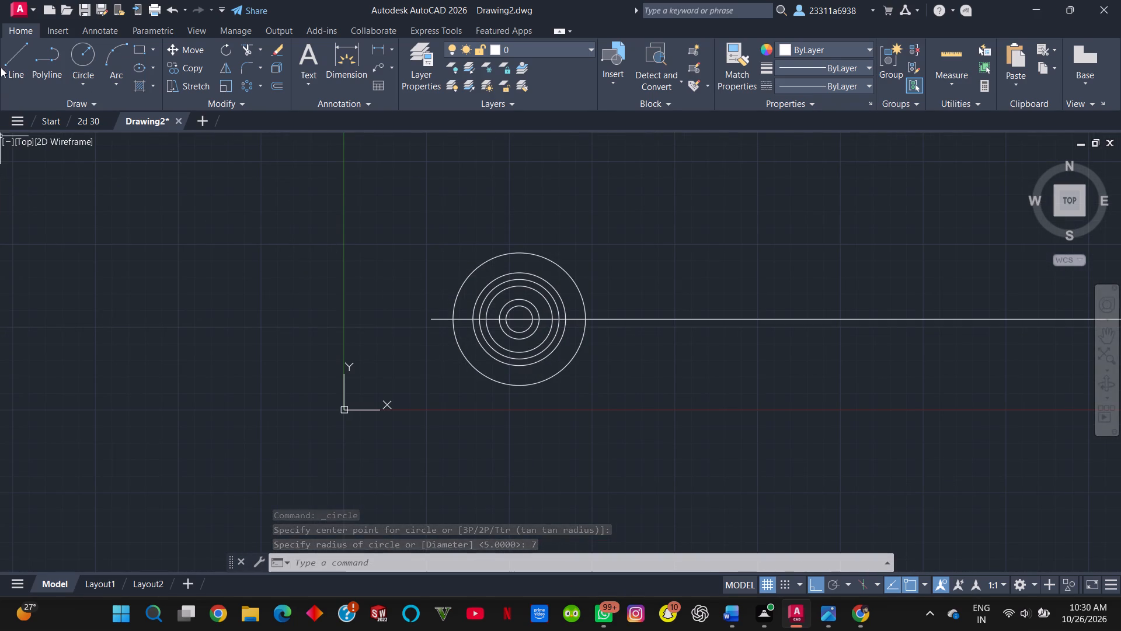
{"action": "left_click", "coordinate": [12, 60]}
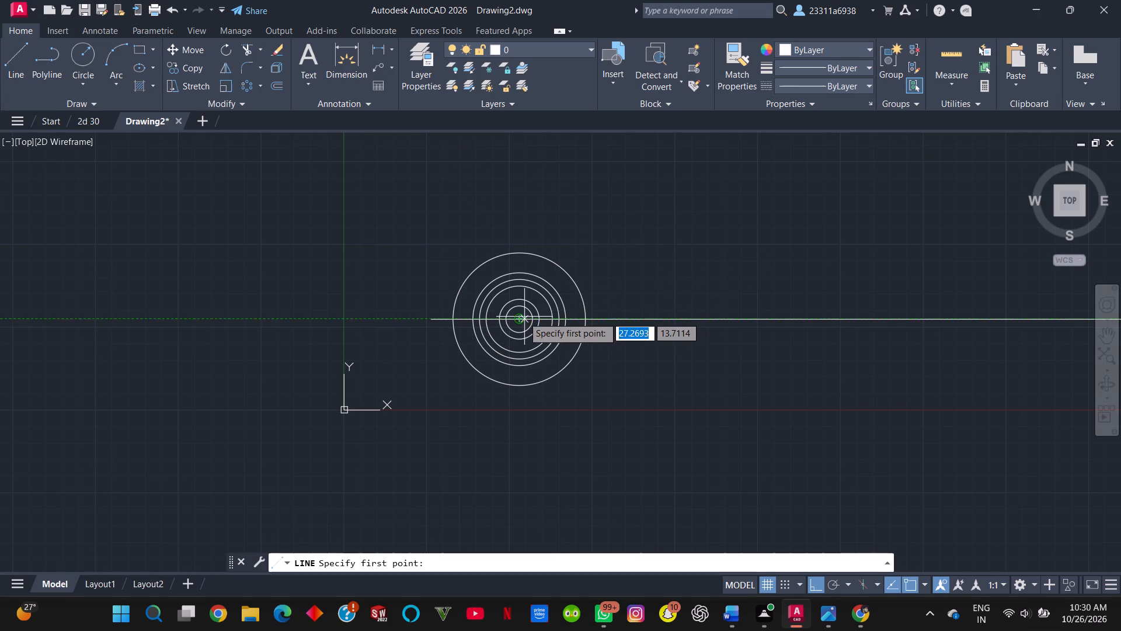
{"action": "left_click", "coordinate": [521, 317]}
{"action": "left_click", "coordinate": [521, 163]}
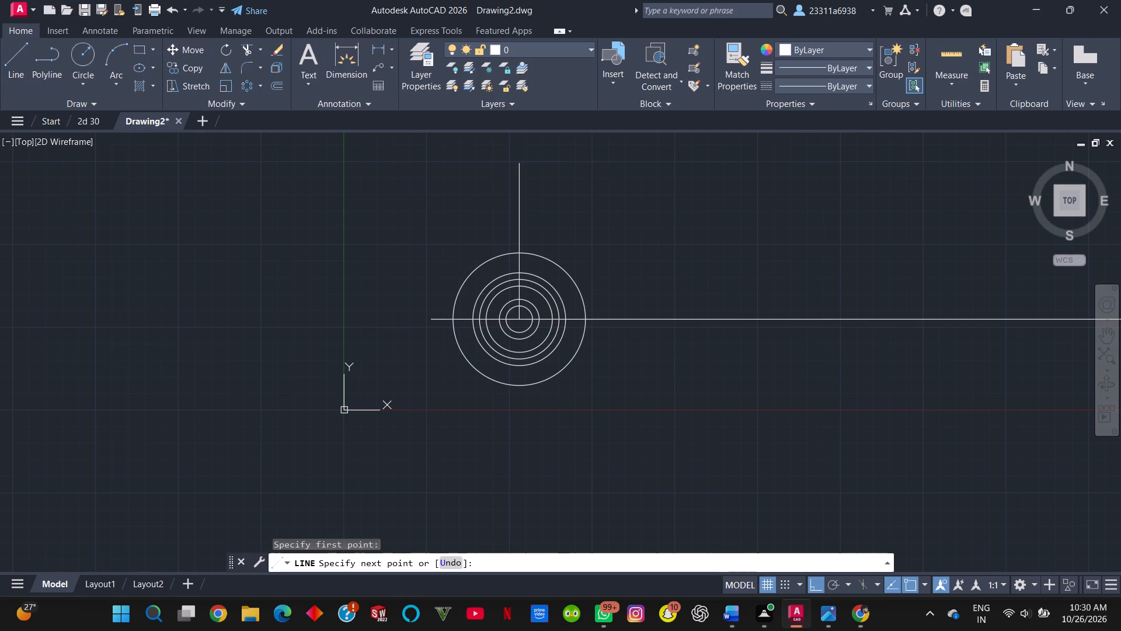
{"action": "left_click", "coordinate": [518, 483]}
{"action": "key", "text": "Escape"}
Compare the concentric circle layout with the reference drawing's notches, curved slot, ring gaps and hole pattern.
{"action": "key", "text": "alt+q"}
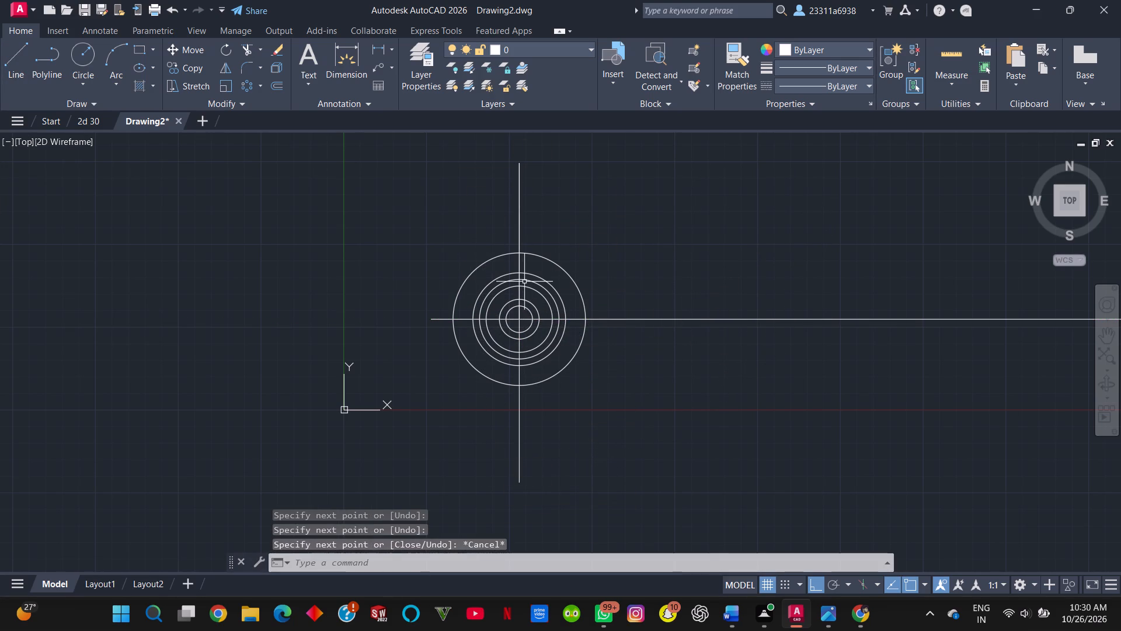
{"action": "key", "text": "Tab"}
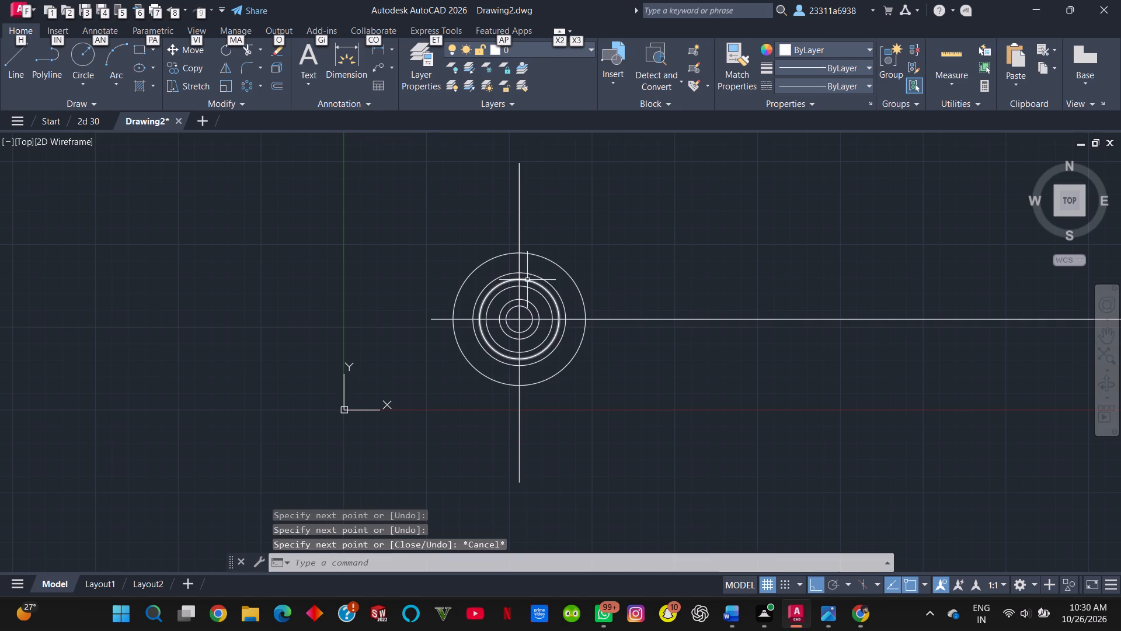
{"action": "key", "text": "alt+Tab"}
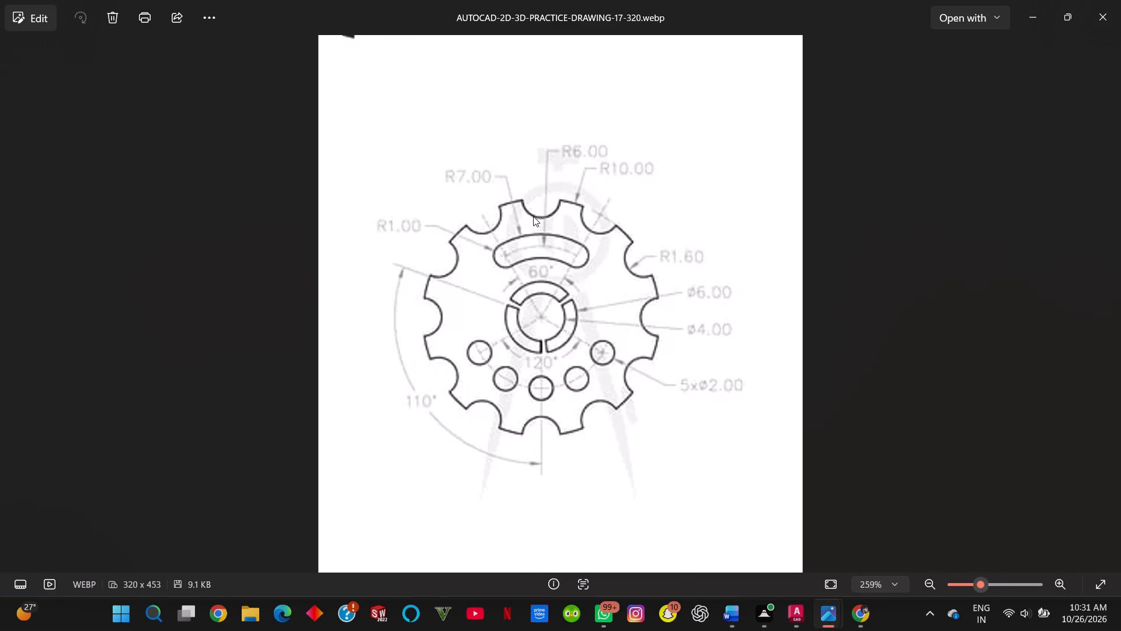
{"action": "key", "text": "alt+Tab"}
{"action": "scroll", "coordinate": [523, 306], "scroll_direction": "up", "scroll_amount": 2}
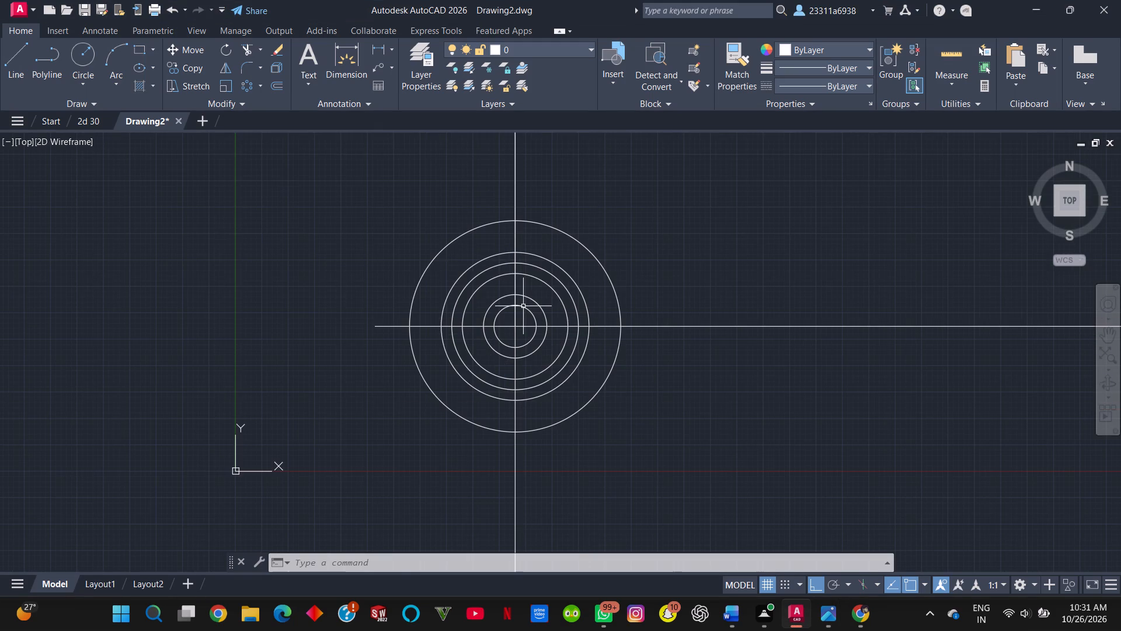
{"action": "key", "text": "alt+Tab"}
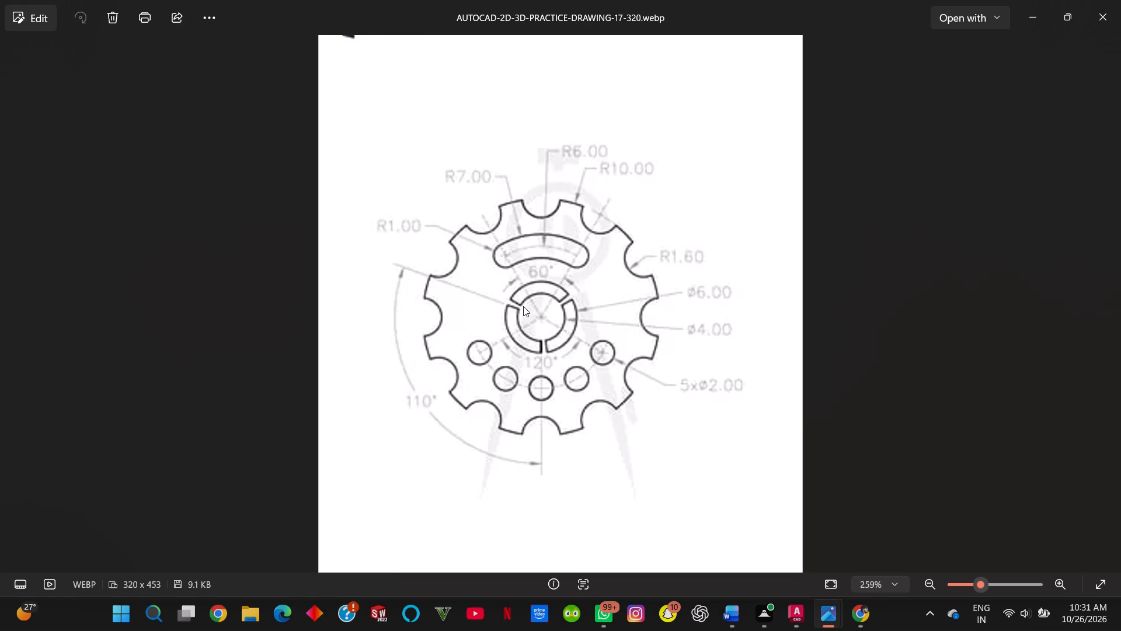
{"action": "key", "text": "alt+Tab"}
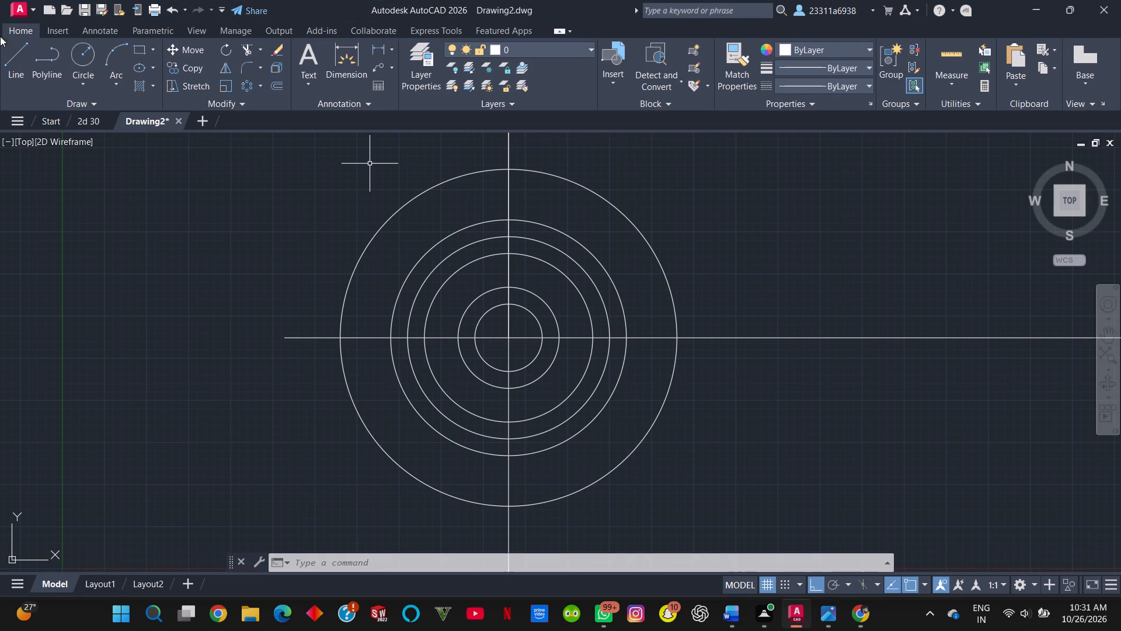
With ortho off, draw a line about 12.4 units long from the common centre toward the upper right, about 60° above horizontal.
{"action": "double_click", "coordinate": [18, 66]}
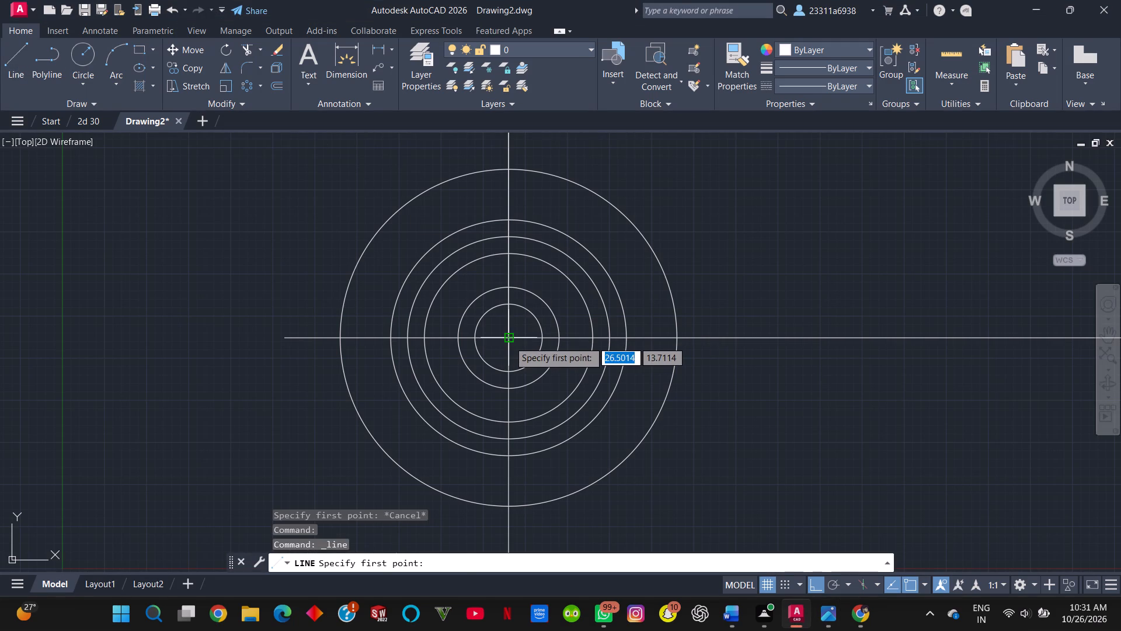
{"action": "left_click", "coordinate": [509, 341]}
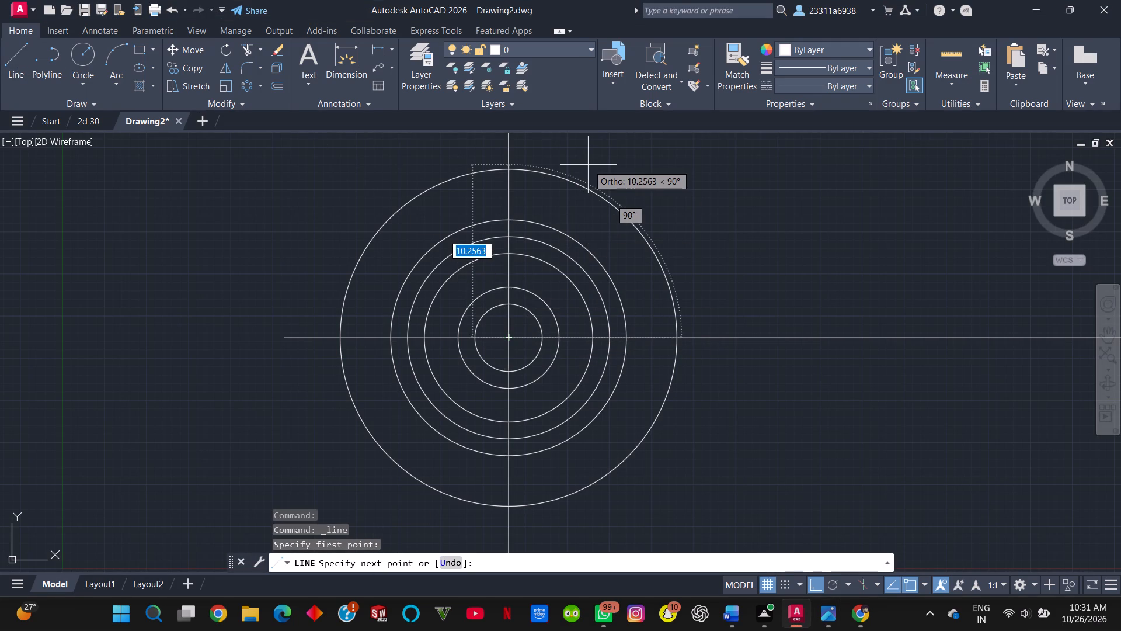
{"action": "key", "text": "F8"}
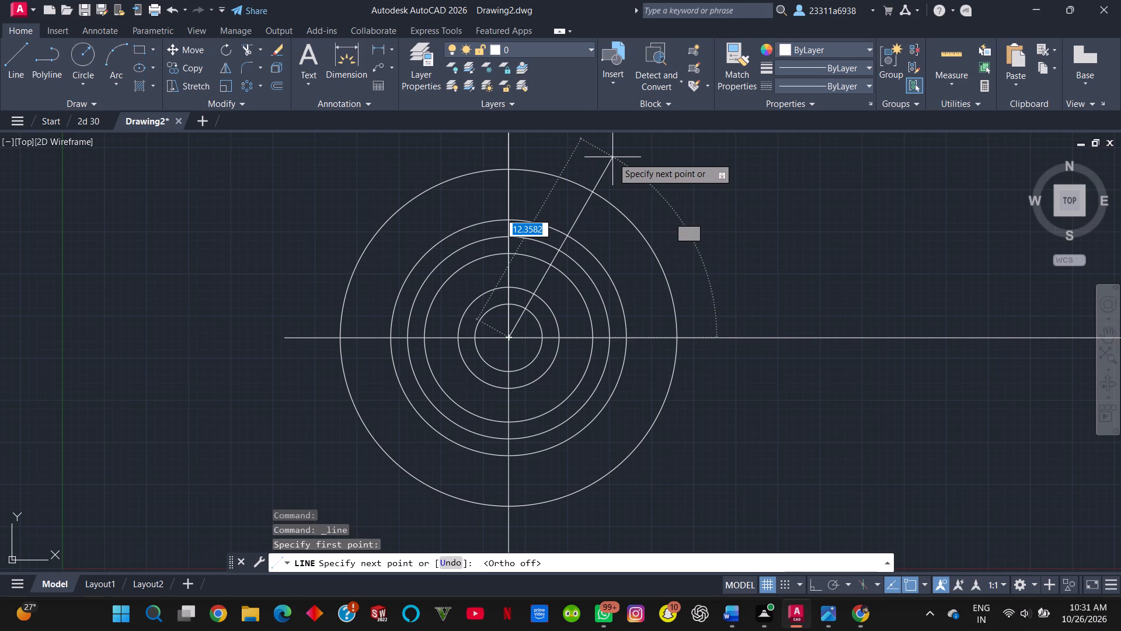
{"action": "left_click", "coordinate": [612, 157]}
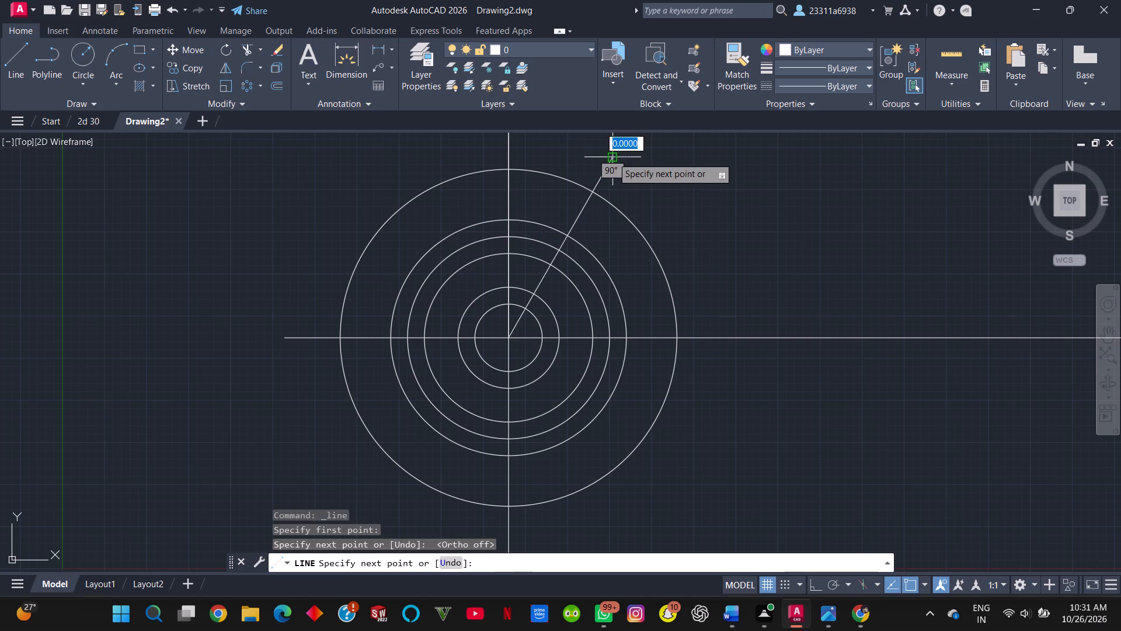
{"action": "key", "text": "Escape"}
Mirror the upper-right angled line about the vertical centre line, keeping the source line.
{"action": "left_click", "coordinate": [580, 212]}
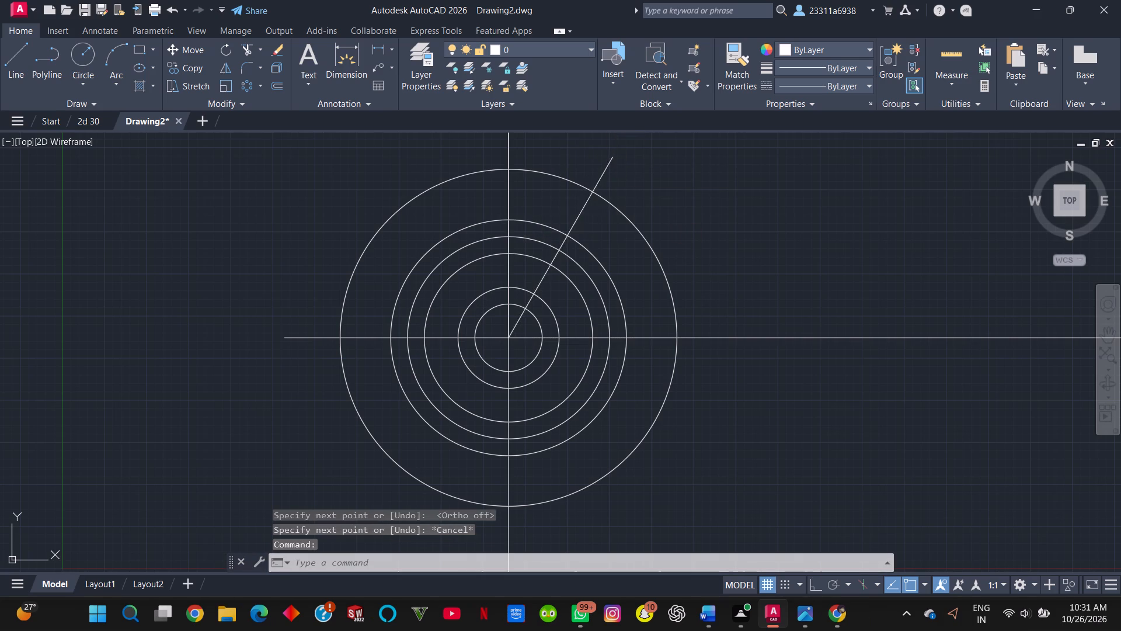
{"action": "type", "text": "mi"}
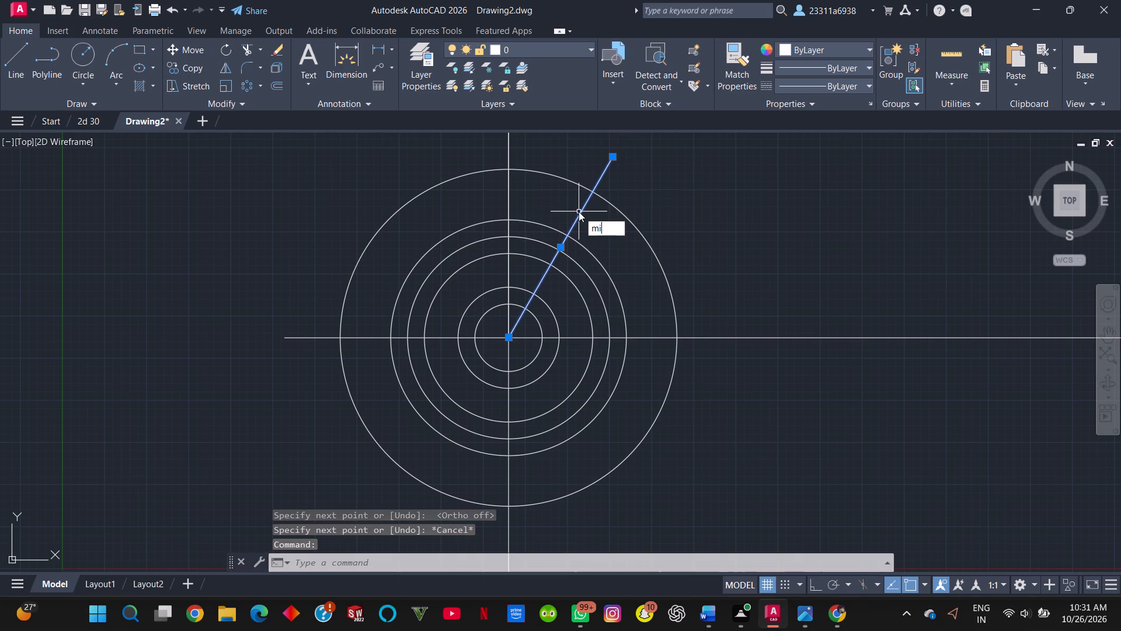
{"action": "key", "text": "Return"}
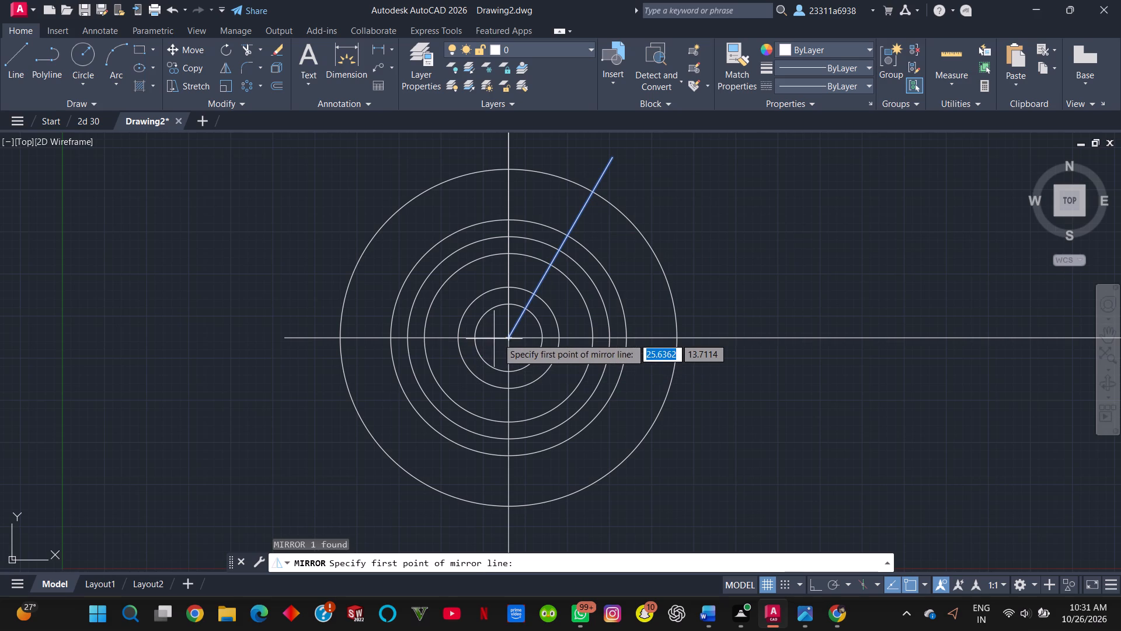
{"action": "left_click", "coordinate": [508, 338]}
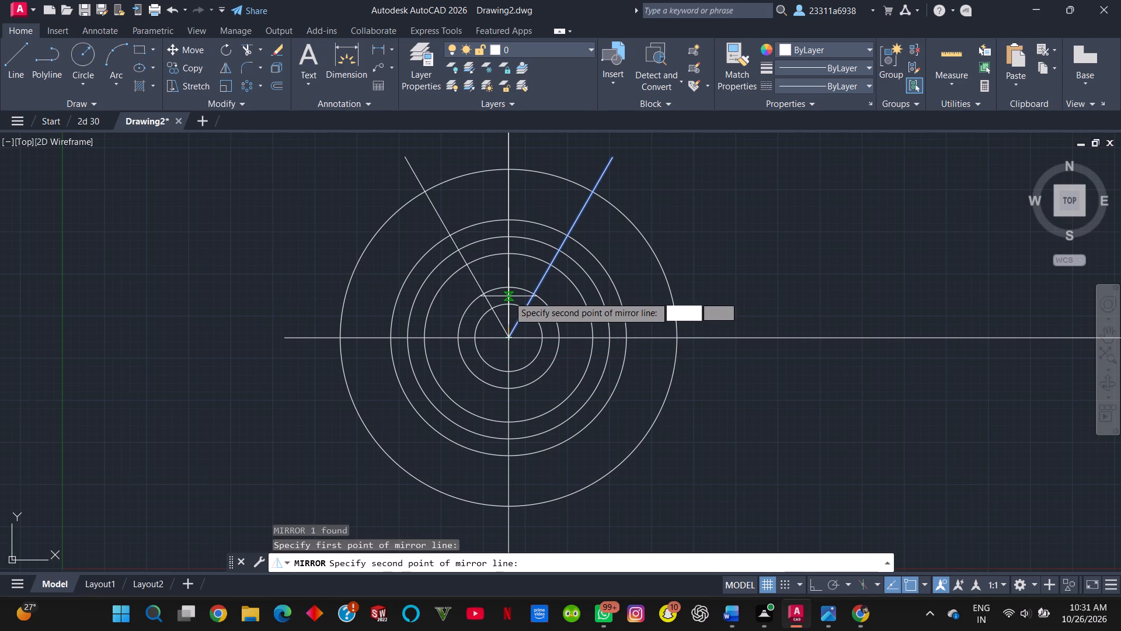
{"action": "left_click", "coordinate": [509, 296]}
{"action": "left_click_drag", "start_coordinate": [528, 342], "coordinate": [509, 296]}
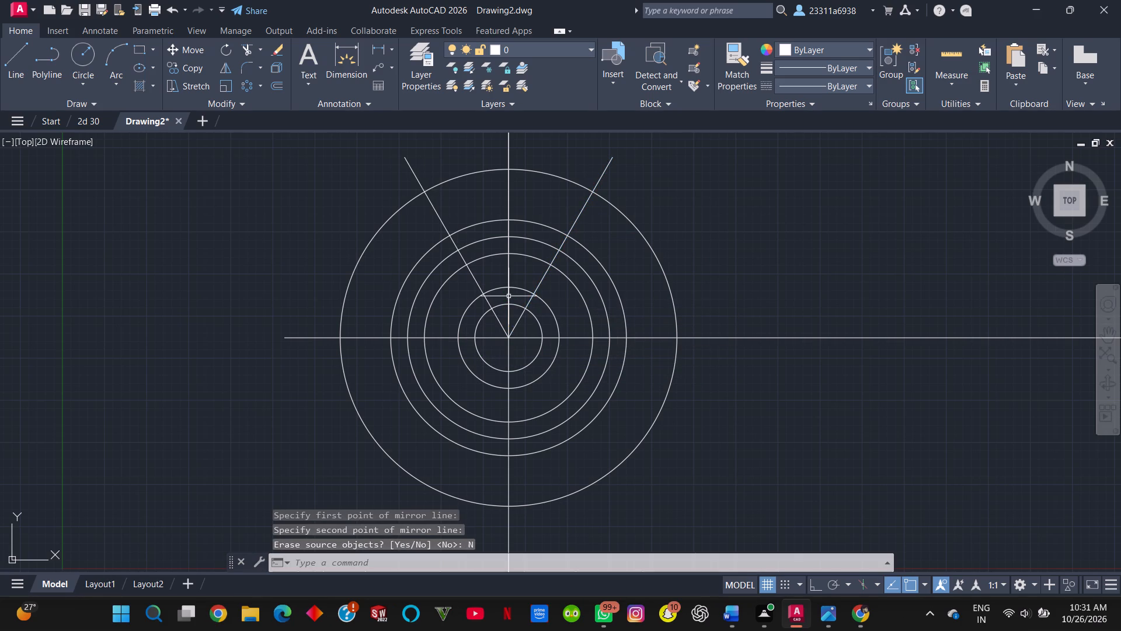
Draw a line about 13.4 units long from the common centre toward the lower right, 30° below horizontal.
{"action": "key", "text": "alt+Tab"}
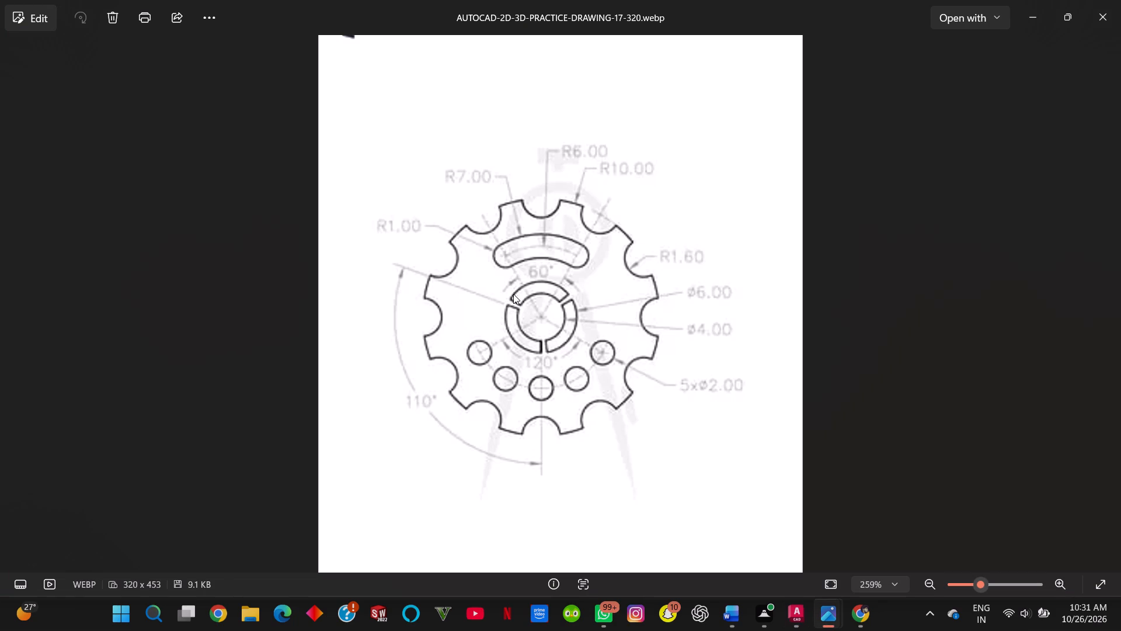
{"action": "key", "text": "alt+Tab"}
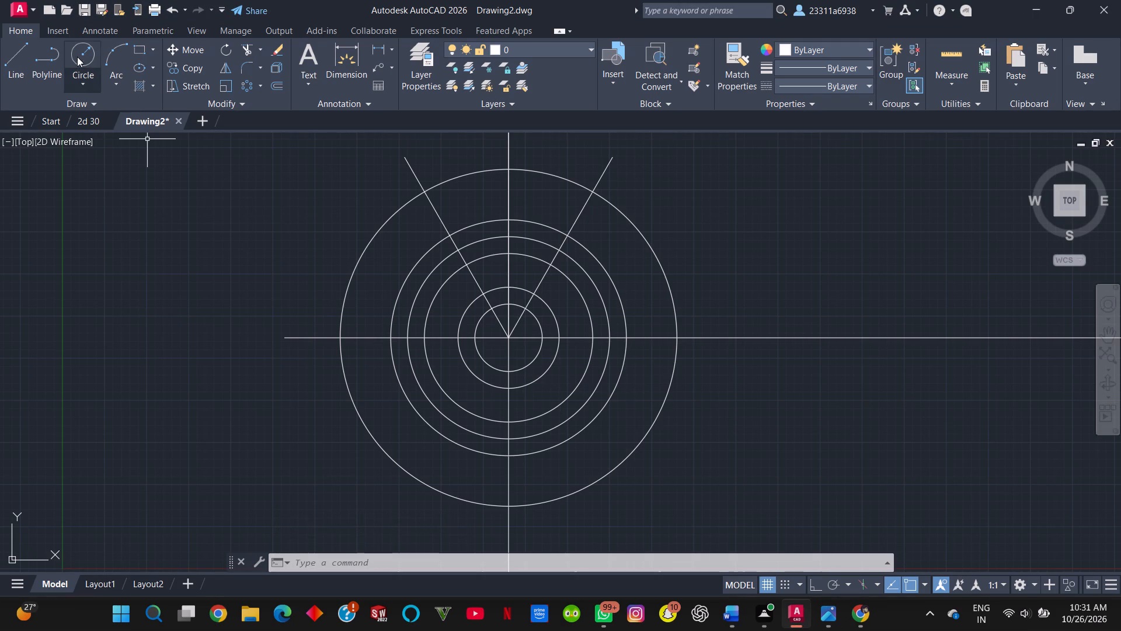
{"action": "left_click", "coordinate": [19, 60]}
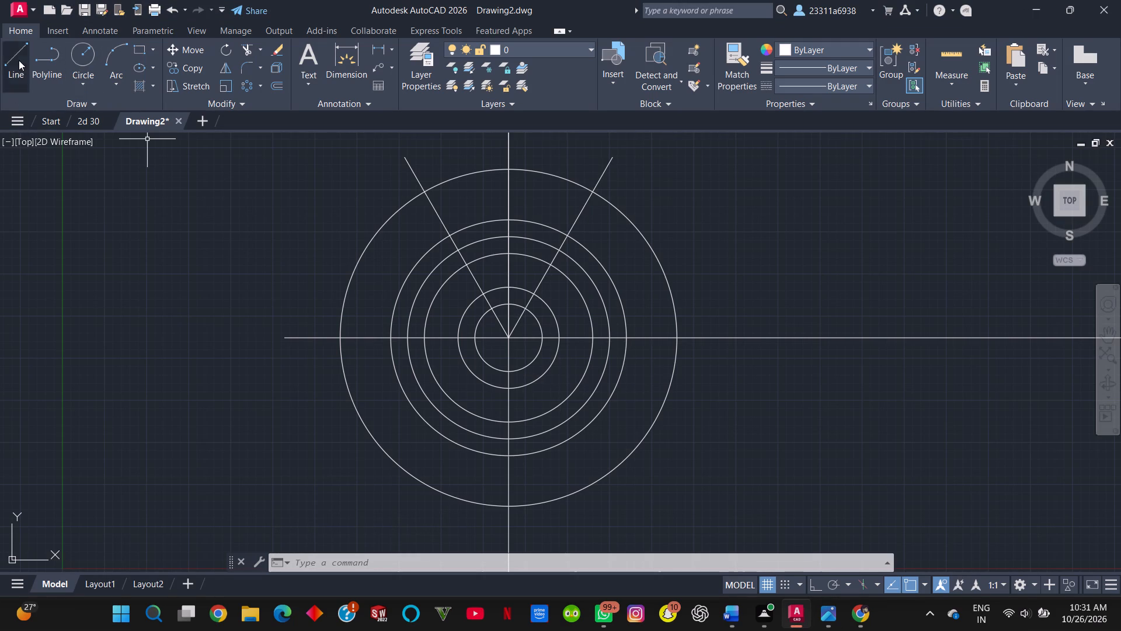
{"action": "left_click", "coordinate": [508, 335]}
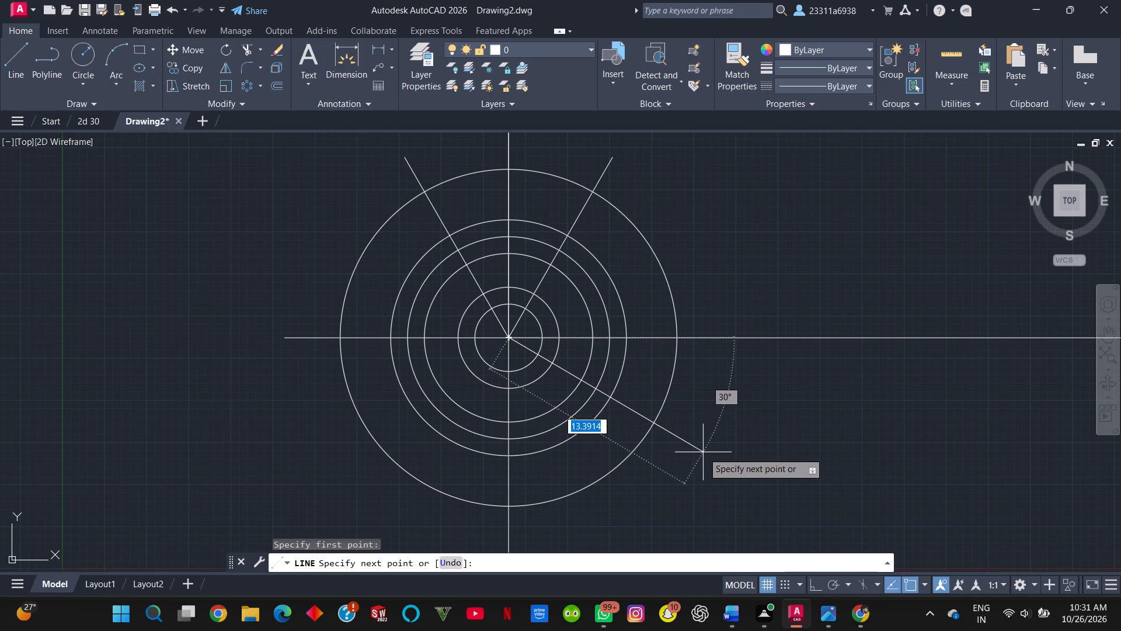
{"action": "double_click", "coordinate": [703, 452]}
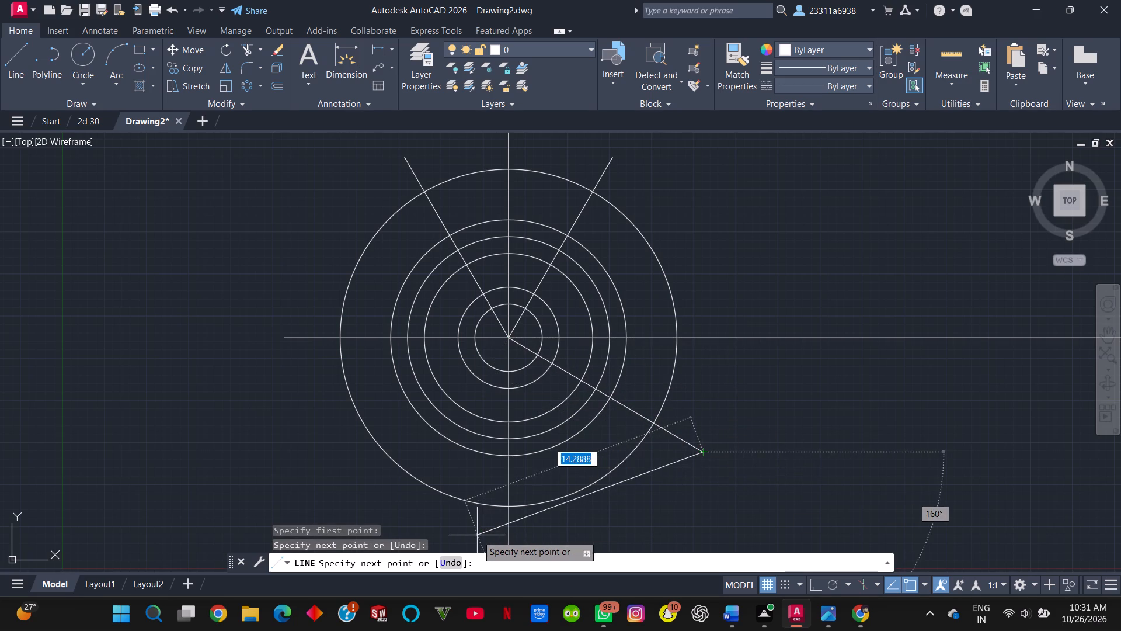
{"action": "key", "text": "Escape"}
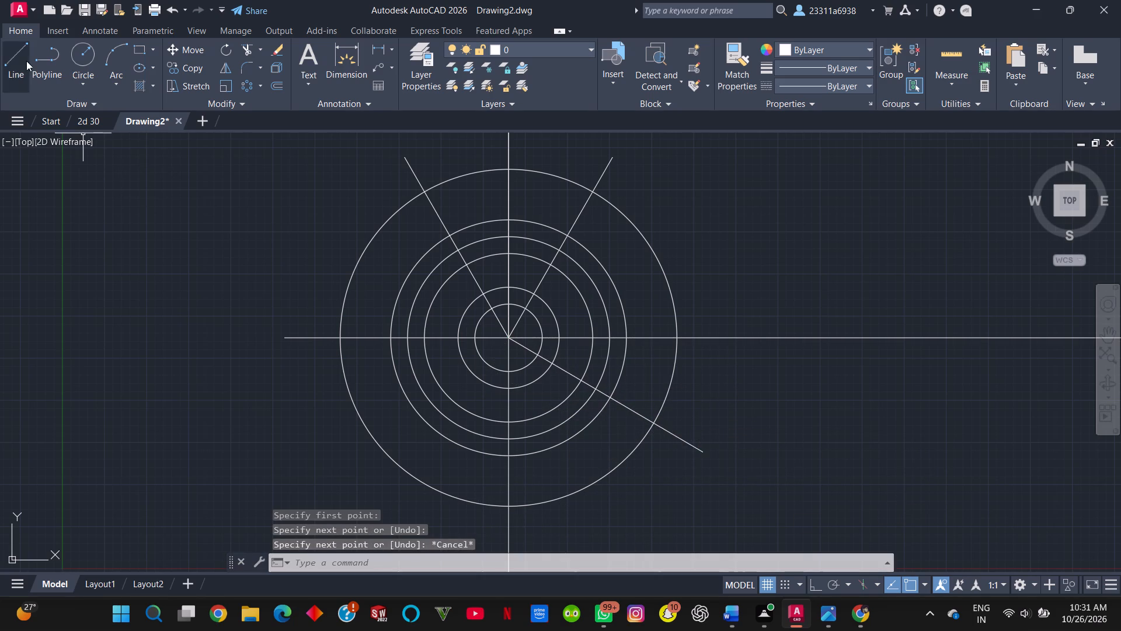
Draw a line about 12.4 units long from the common centre toward the lower left at 150°, beyond the outer circle.
{"action": "left_click", "coordinate": [25, 61]}
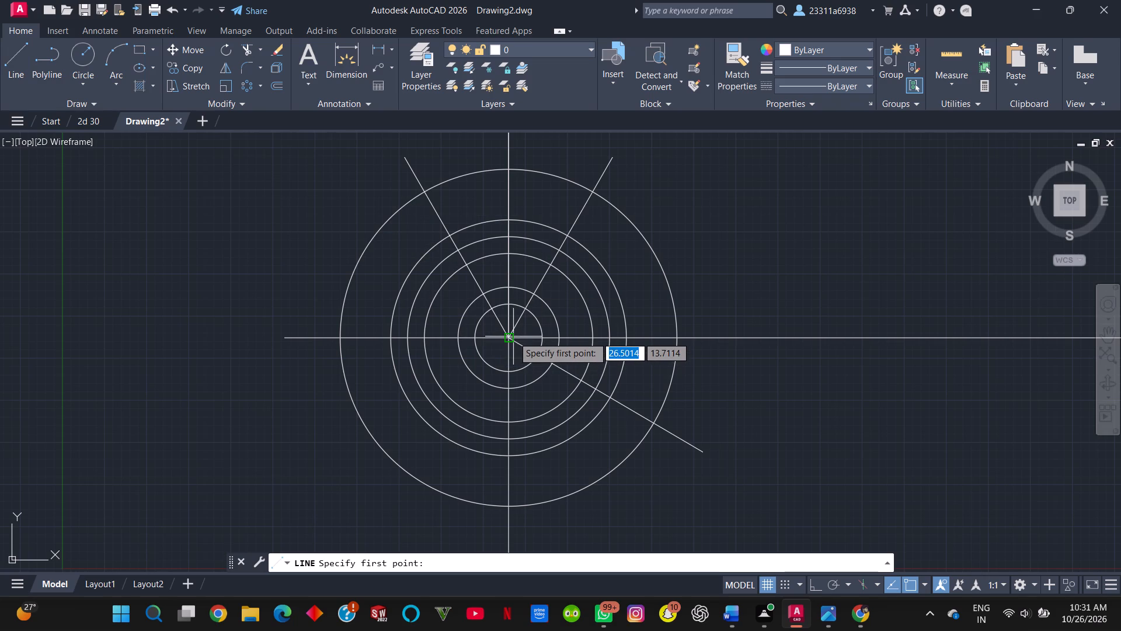
{"action": "left_click", "coordinate": [511, 337]}
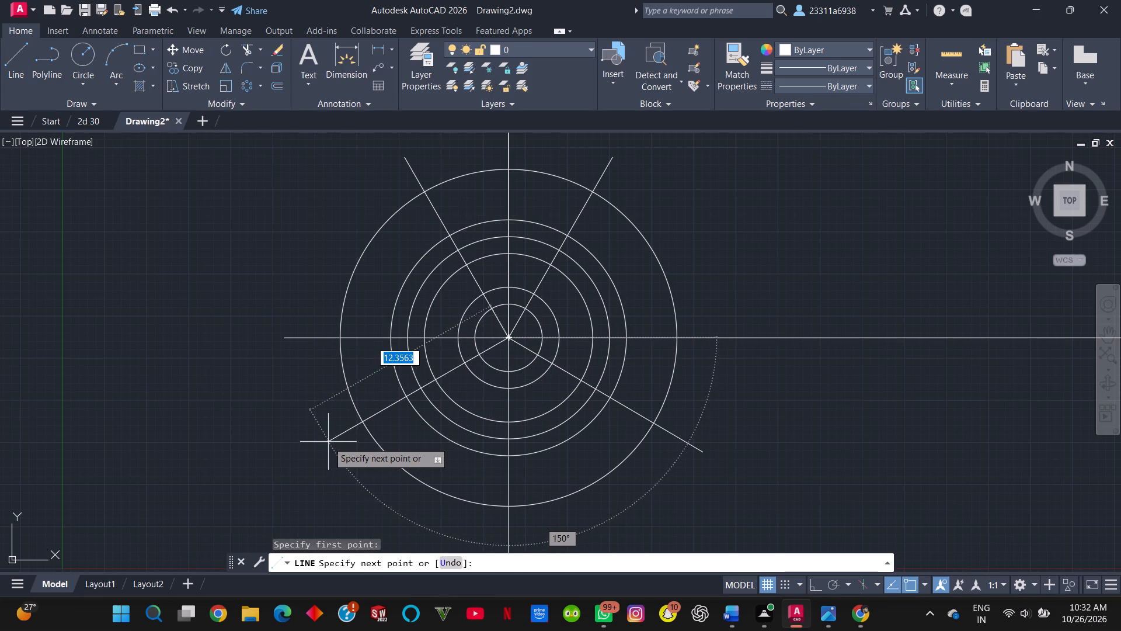
{"action": "left_click", "coordinate": [328, 442]}
{"action": "key", "text": "Escape"}
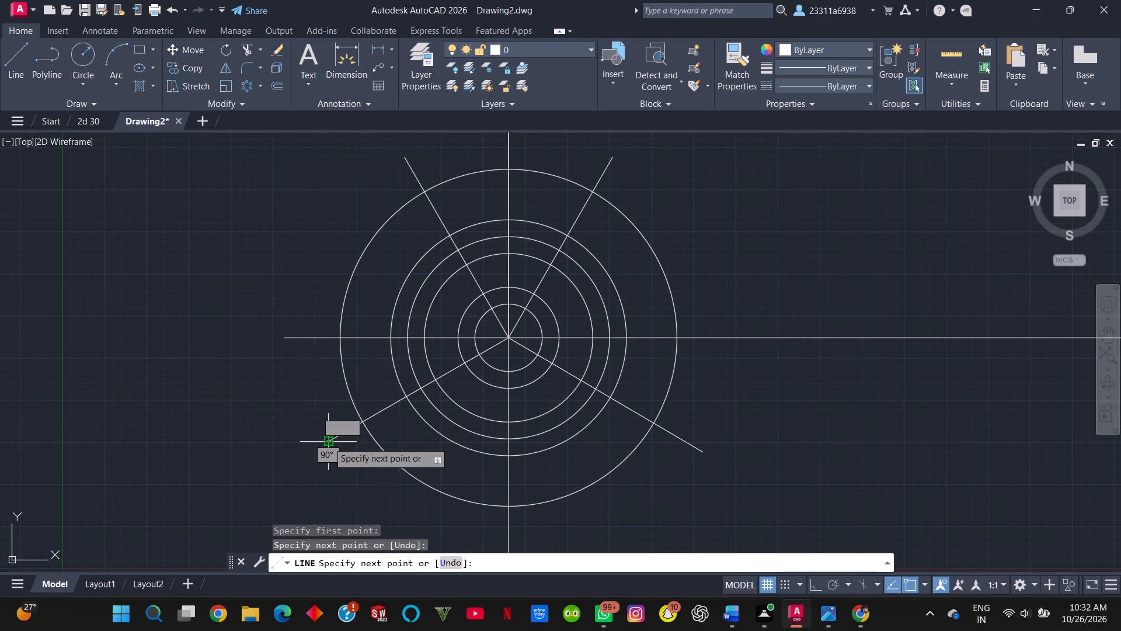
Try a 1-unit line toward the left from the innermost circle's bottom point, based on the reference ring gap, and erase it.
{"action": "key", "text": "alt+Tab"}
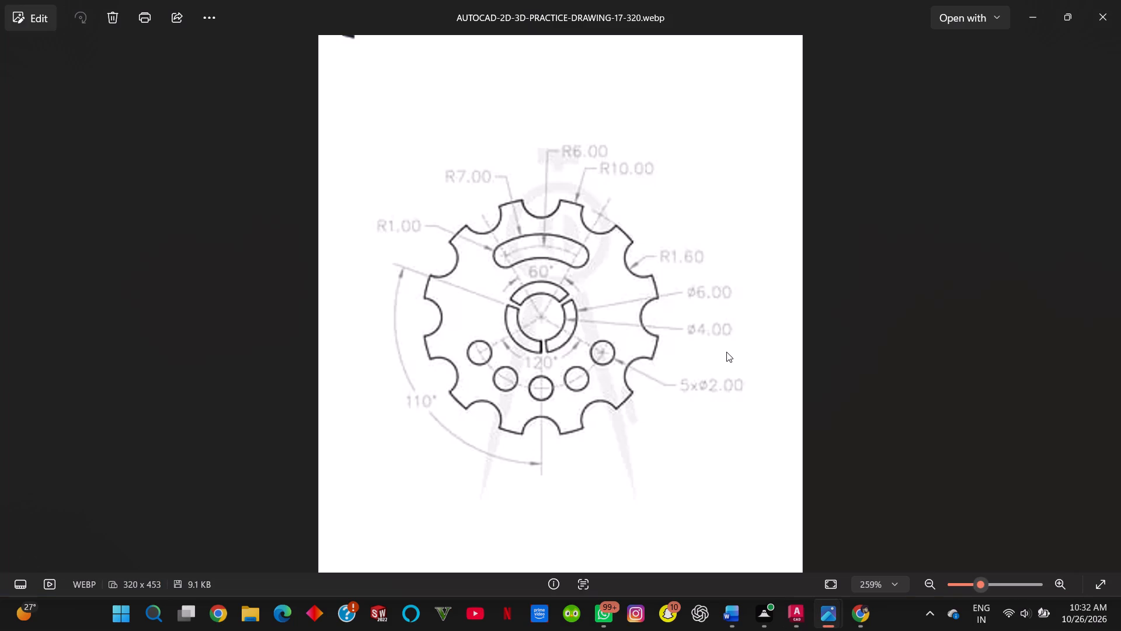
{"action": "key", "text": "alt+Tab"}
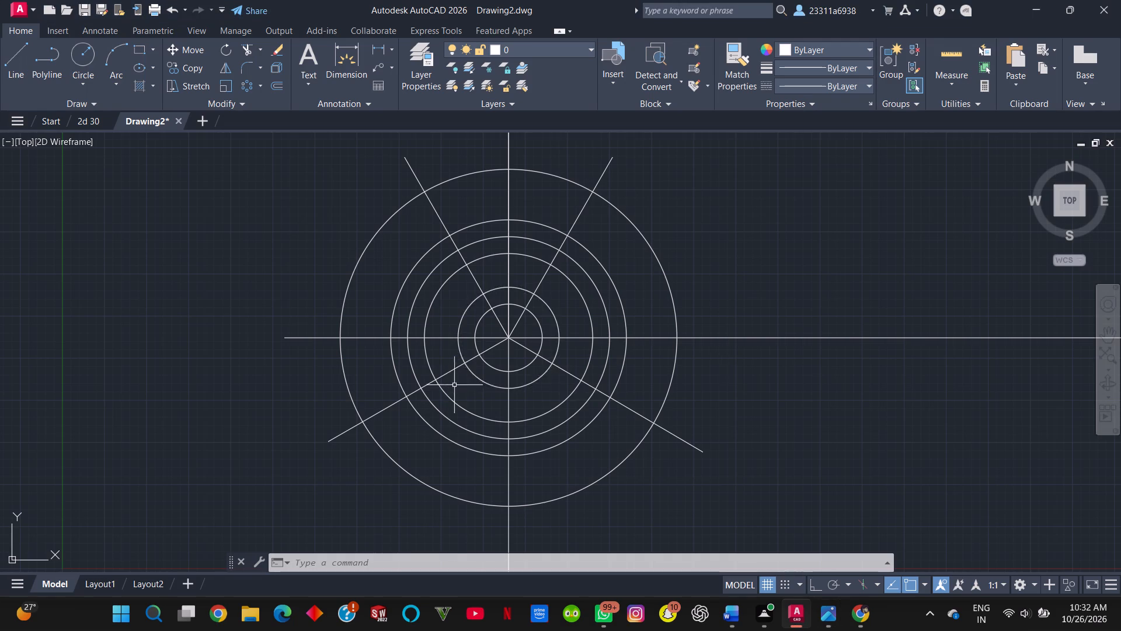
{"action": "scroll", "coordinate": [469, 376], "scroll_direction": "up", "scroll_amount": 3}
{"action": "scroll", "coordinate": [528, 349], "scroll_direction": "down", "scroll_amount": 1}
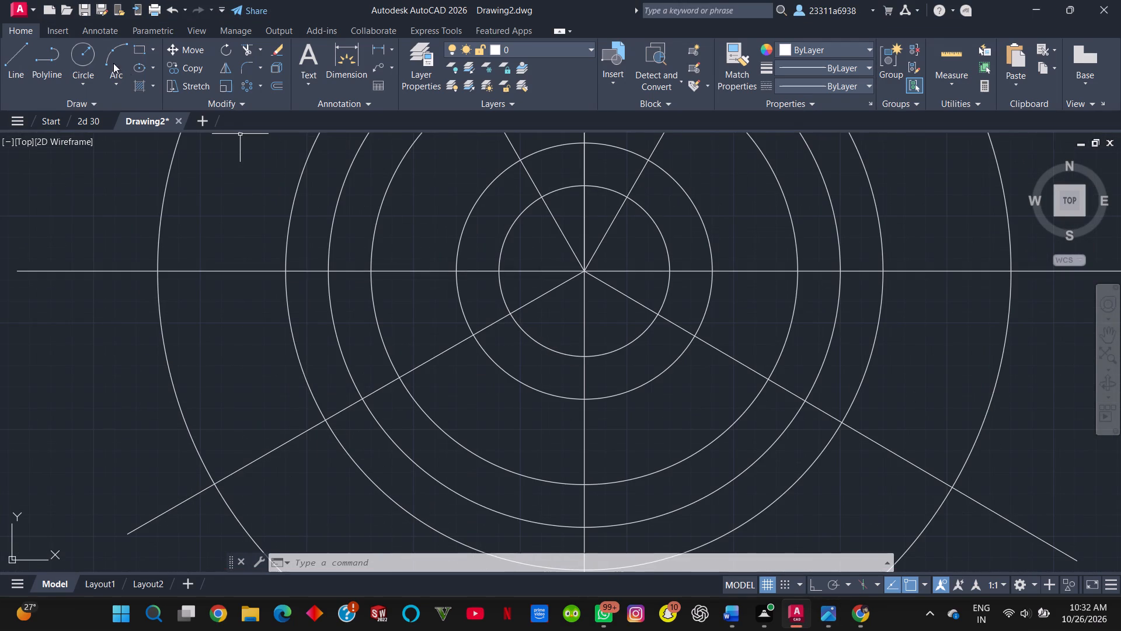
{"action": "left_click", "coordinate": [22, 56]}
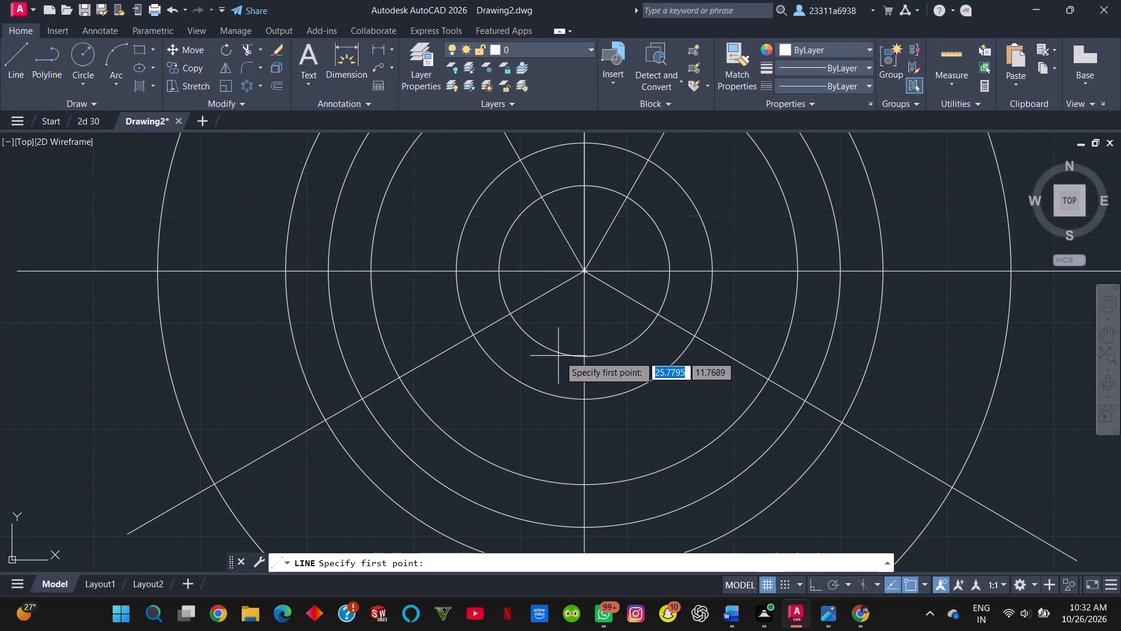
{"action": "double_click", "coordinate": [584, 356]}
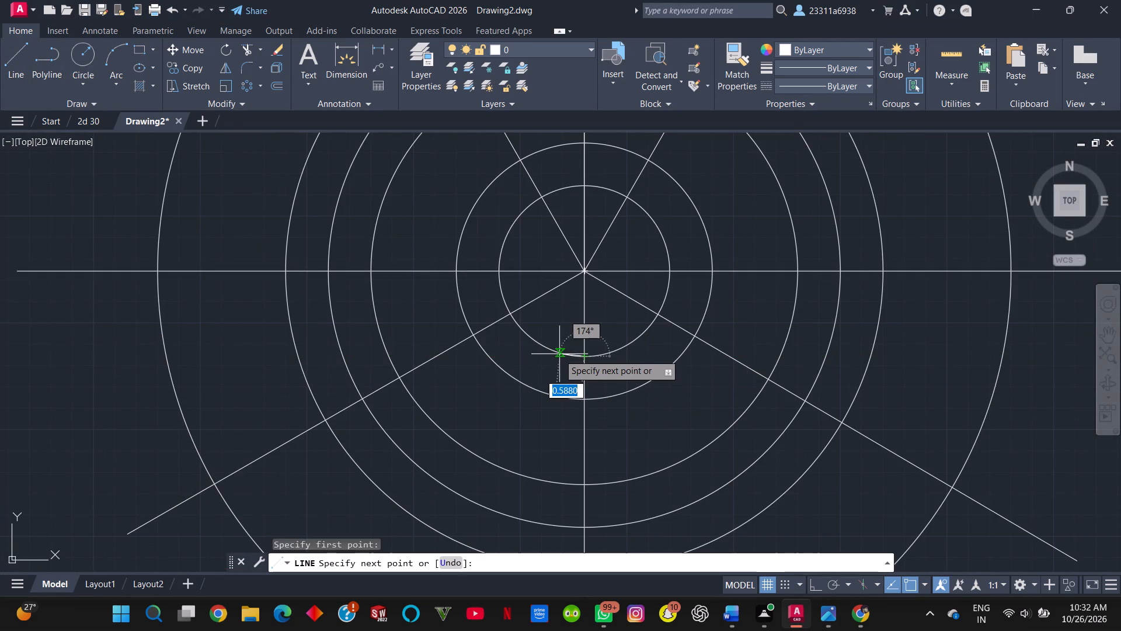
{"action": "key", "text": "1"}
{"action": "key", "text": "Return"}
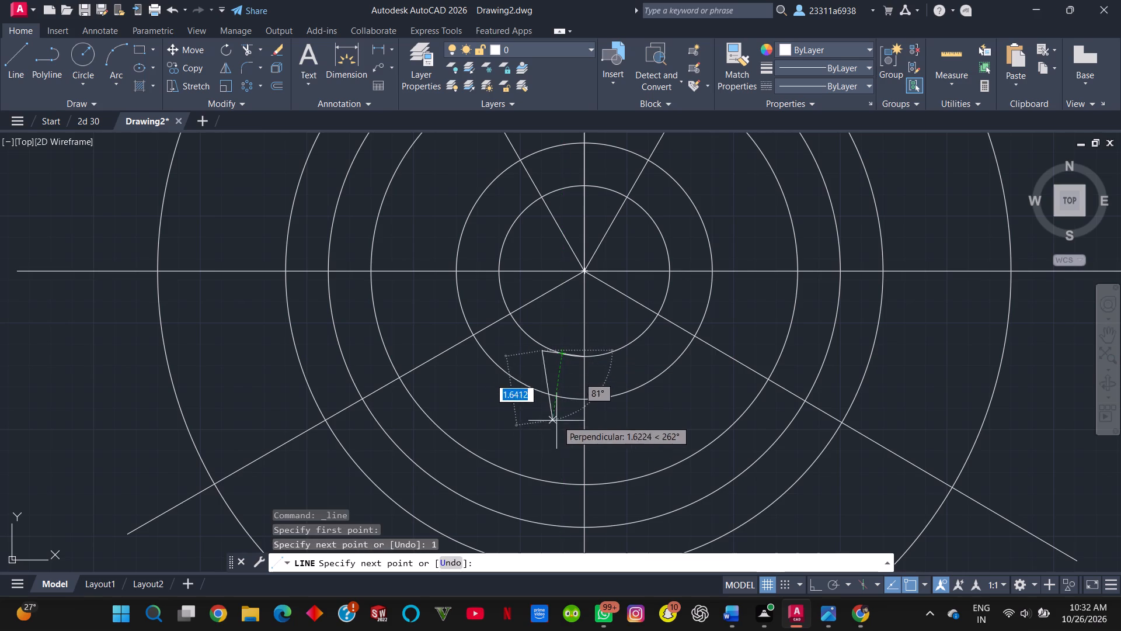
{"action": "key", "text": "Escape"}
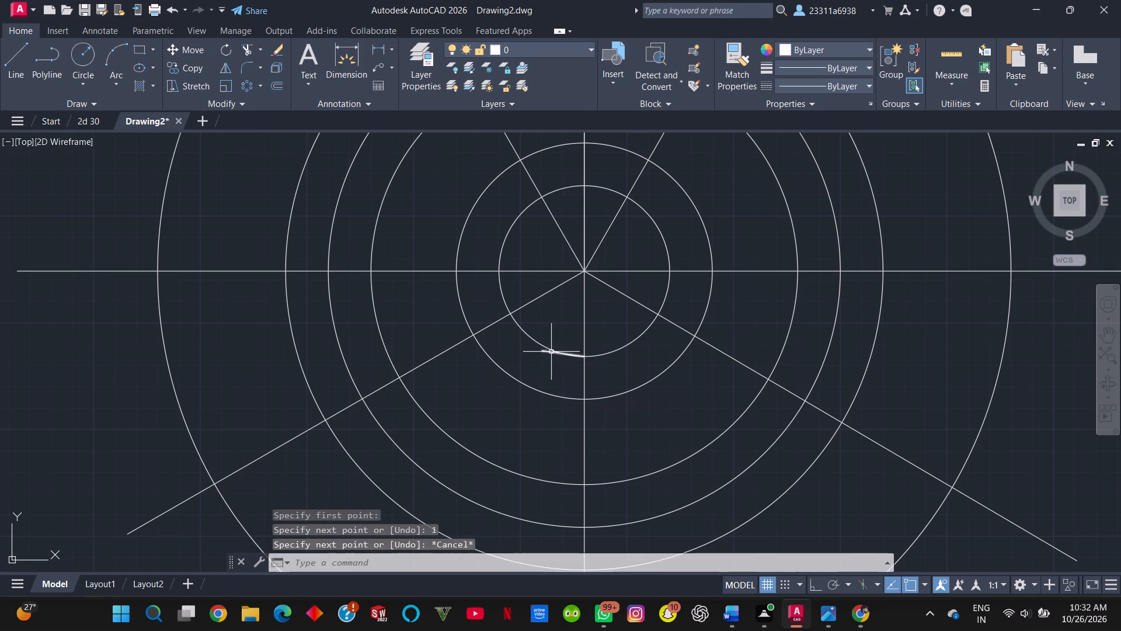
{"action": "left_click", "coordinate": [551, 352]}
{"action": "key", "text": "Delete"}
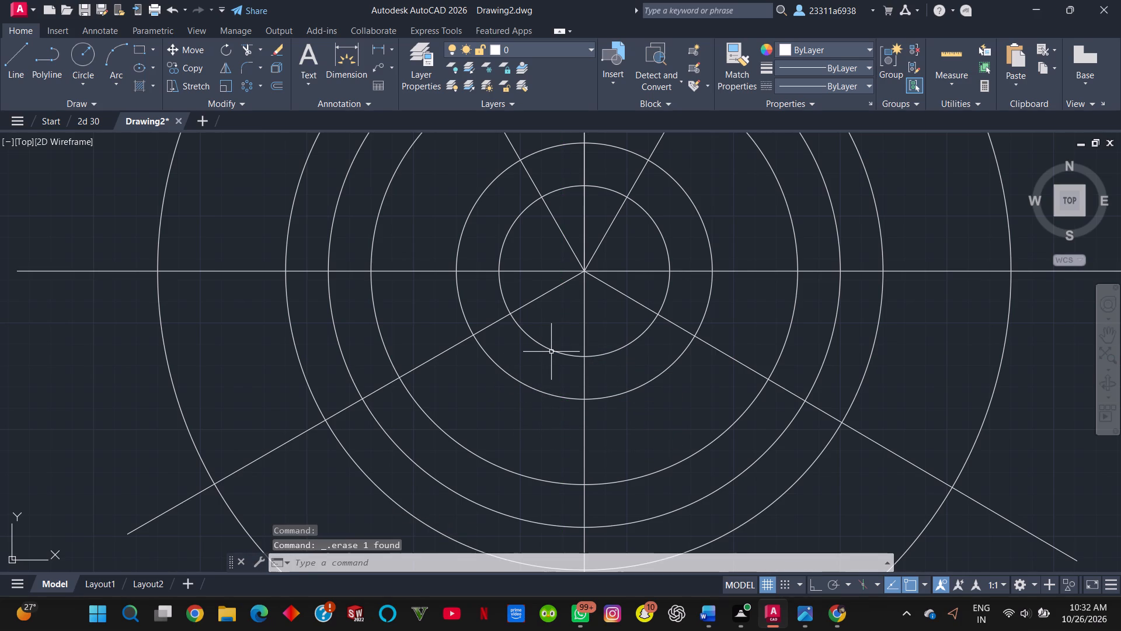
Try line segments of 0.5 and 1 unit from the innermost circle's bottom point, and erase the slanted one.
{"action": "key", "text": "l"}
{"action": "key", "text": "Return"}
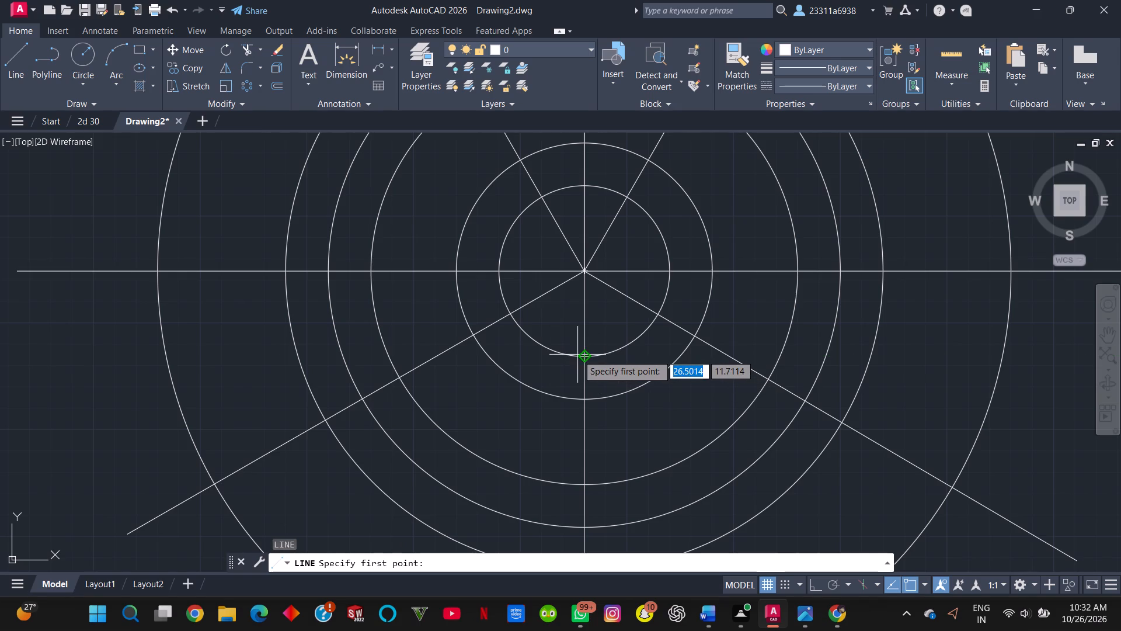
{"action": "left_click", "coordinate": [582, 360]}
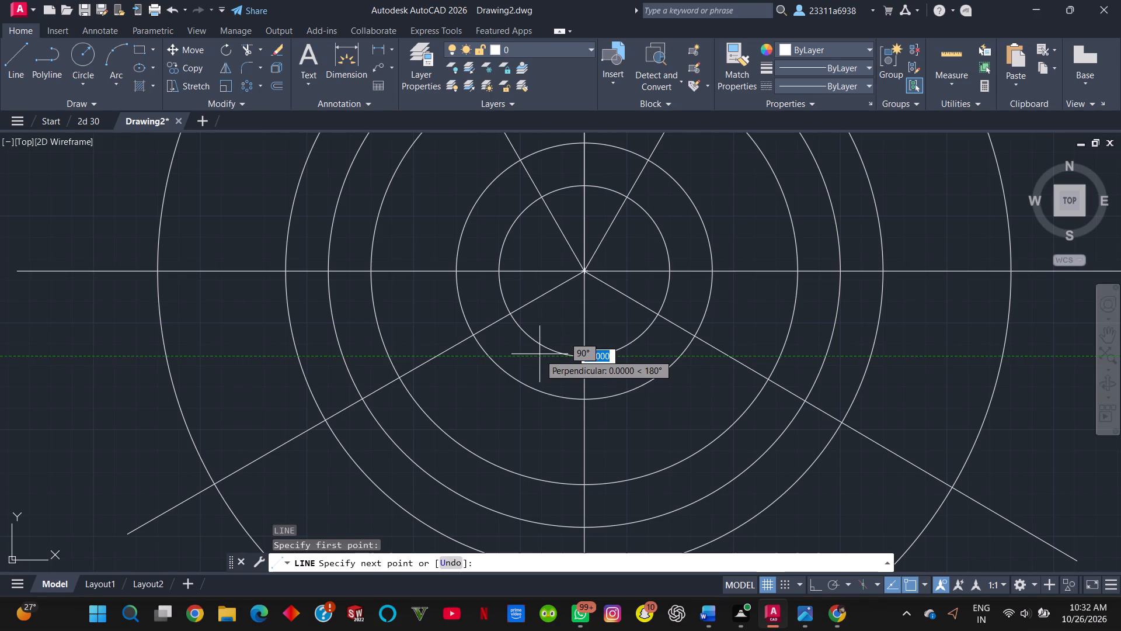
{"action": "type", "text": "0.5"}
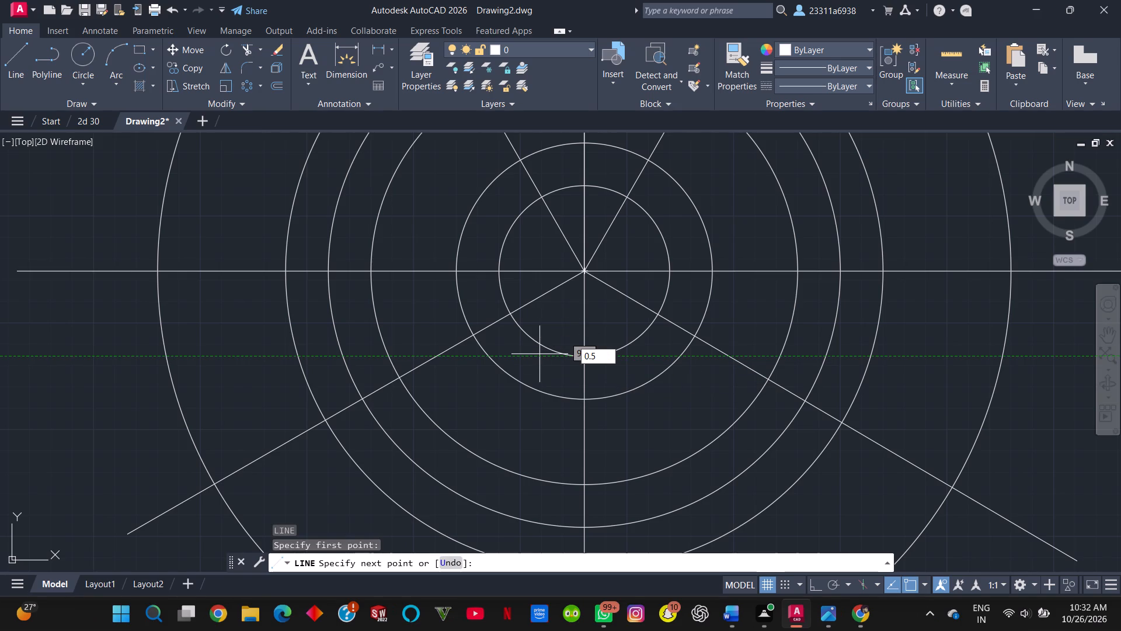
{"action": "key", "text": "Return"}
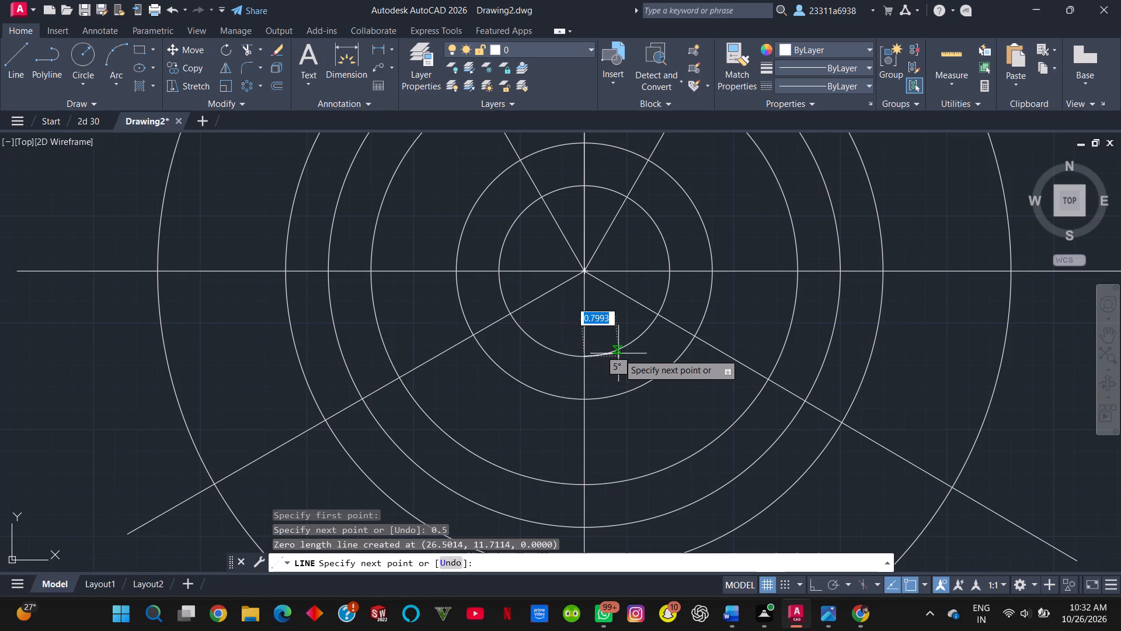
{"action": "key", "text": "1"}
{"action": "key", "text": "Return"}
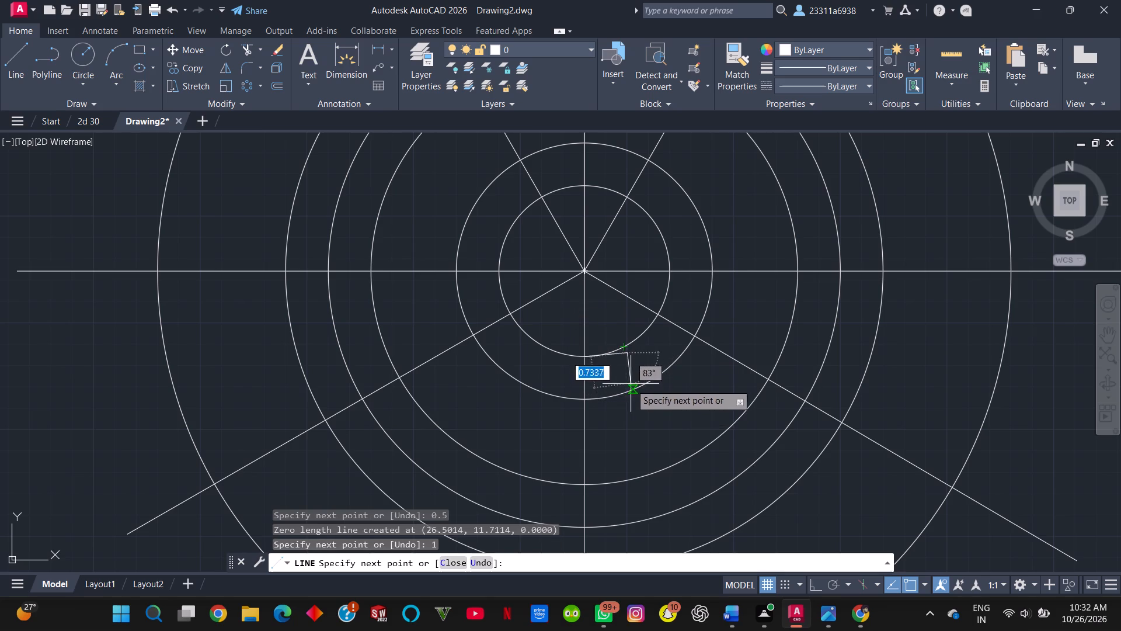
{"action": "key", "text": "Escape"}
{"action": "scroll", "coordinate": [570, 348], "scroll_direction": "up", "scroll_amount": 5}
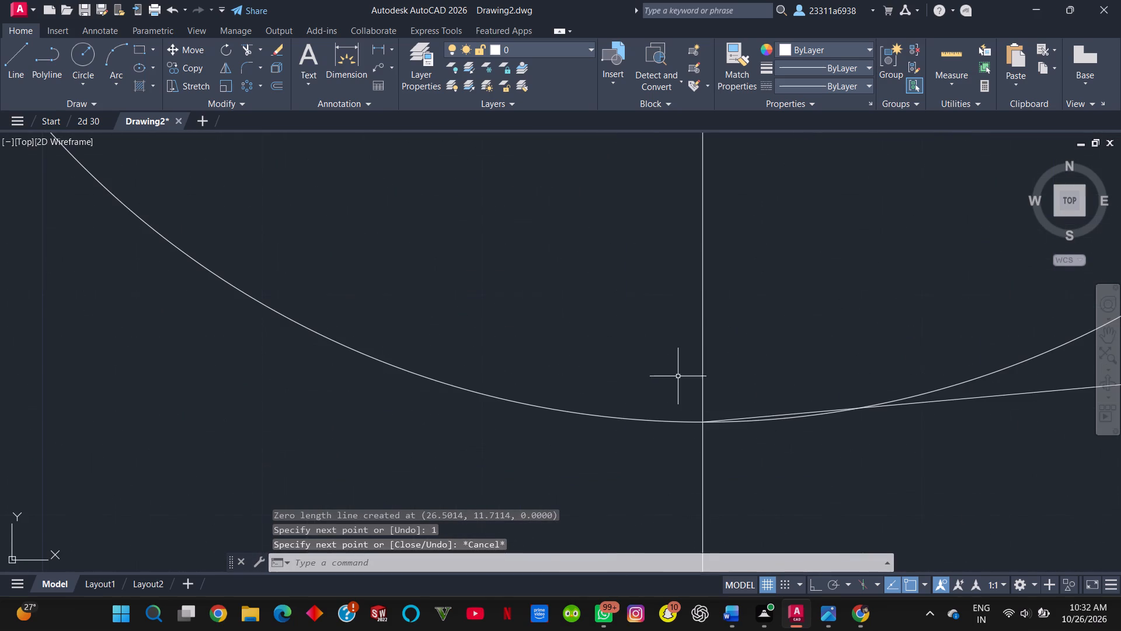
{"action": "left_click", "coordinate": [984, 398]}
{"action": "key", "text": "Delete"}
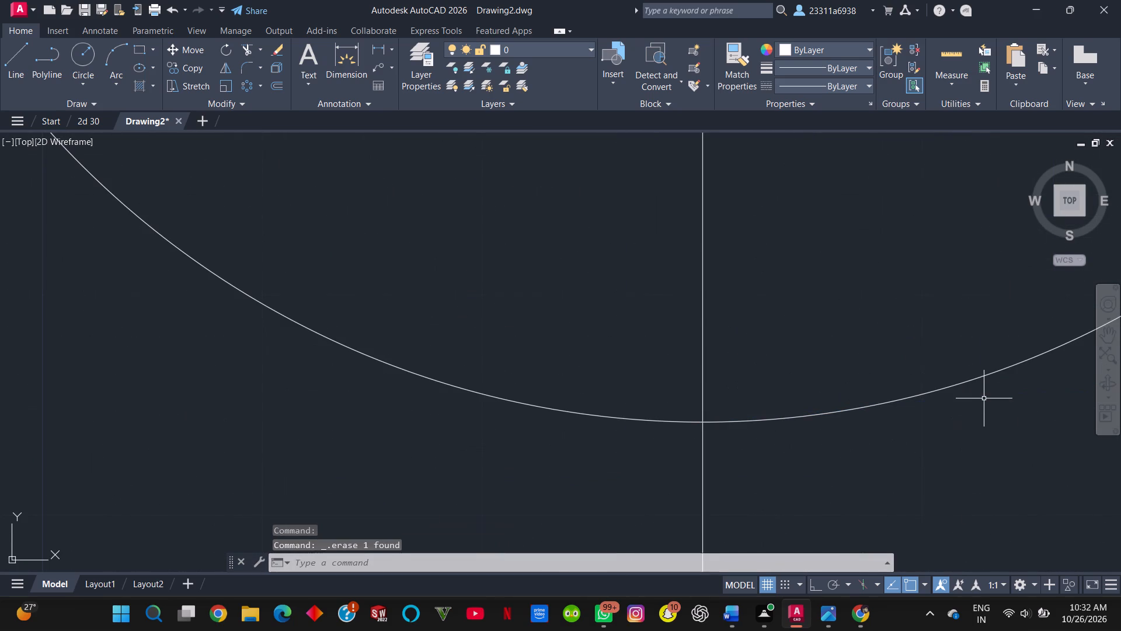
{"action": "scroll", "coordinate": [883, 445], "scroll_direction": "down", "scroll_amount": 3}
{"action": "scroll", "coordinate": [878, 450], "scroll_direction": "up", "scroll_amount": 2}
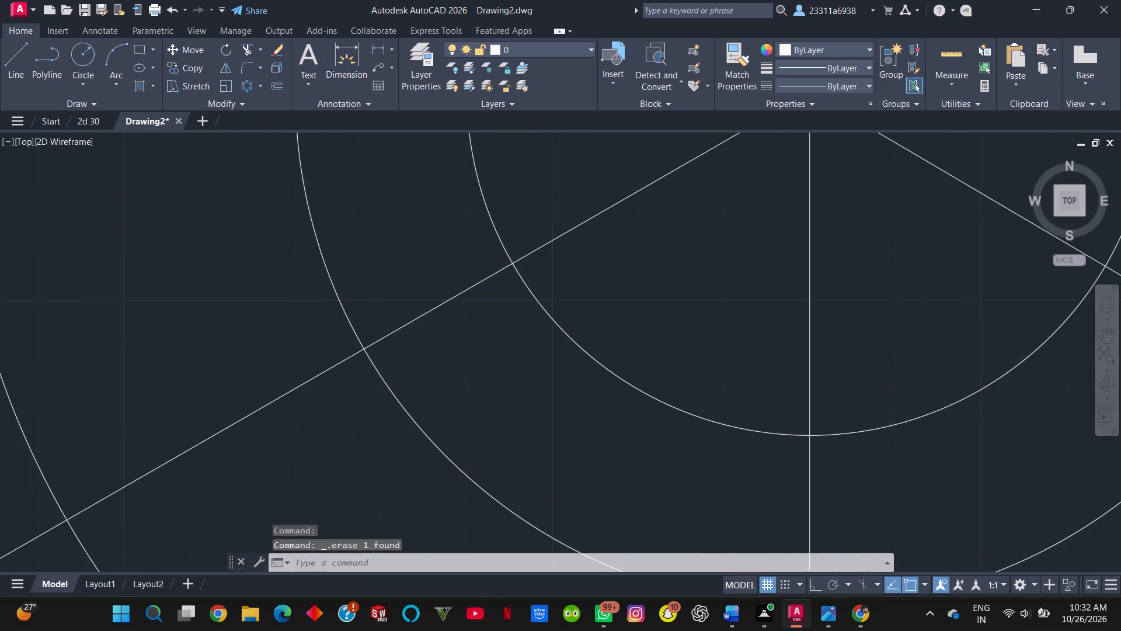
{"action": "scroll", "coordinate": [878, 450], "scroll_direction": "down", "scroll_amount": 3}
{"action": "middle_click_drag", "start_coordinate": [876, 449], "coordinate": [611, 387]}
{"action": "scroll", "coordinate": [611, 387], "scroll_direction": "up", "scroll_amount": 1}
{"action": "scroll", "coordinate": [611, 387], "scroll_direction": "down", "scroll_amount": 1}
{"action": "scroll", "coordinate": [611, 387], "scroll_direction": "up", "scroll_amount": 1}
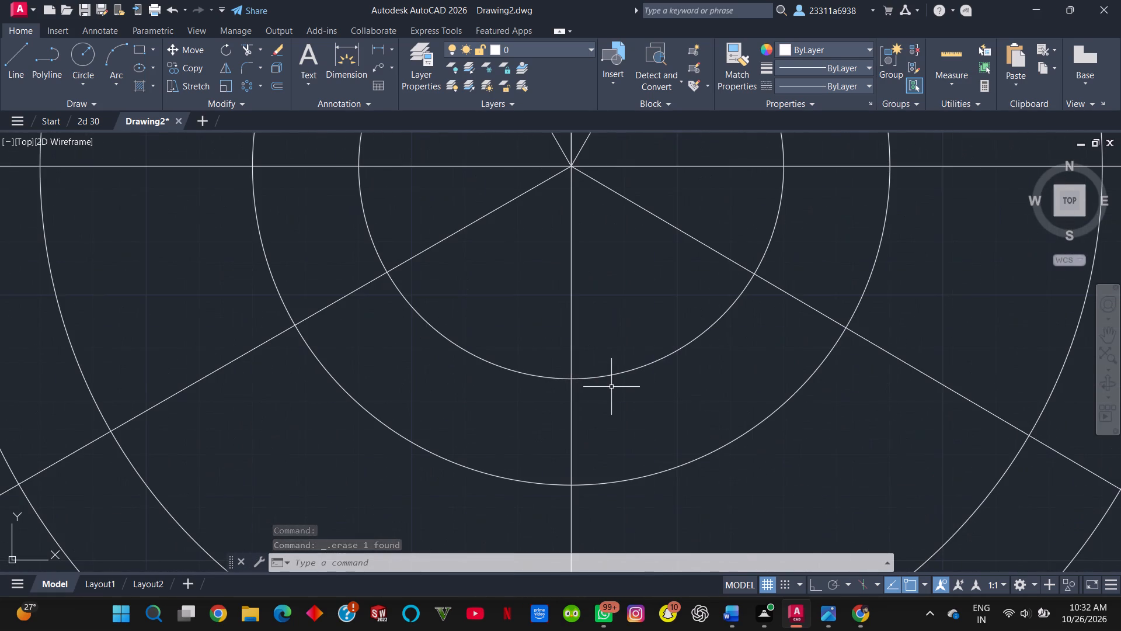
Draw a 0.5-unit horizontal line toward the left from the innermost circle's bottom point, with Ortho on.
{"action": "key", "text": "l"}
{"action": "key", "text": "Return"}
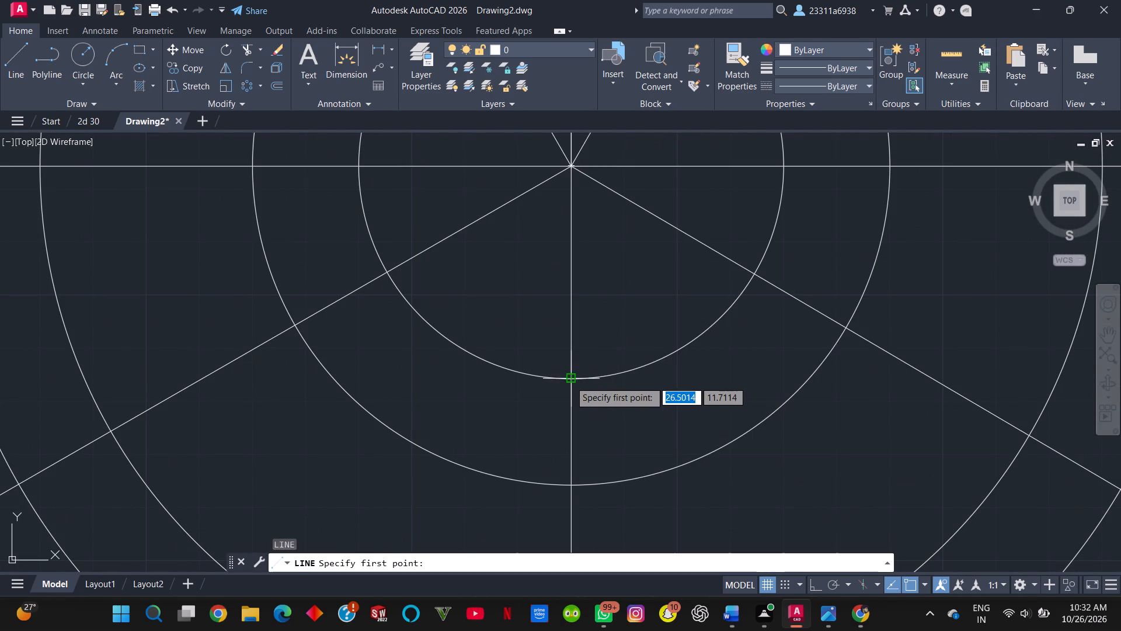
{"action": "left_click", "coordinate": [570, 381]}
{"action": "key", "text": "F8"}
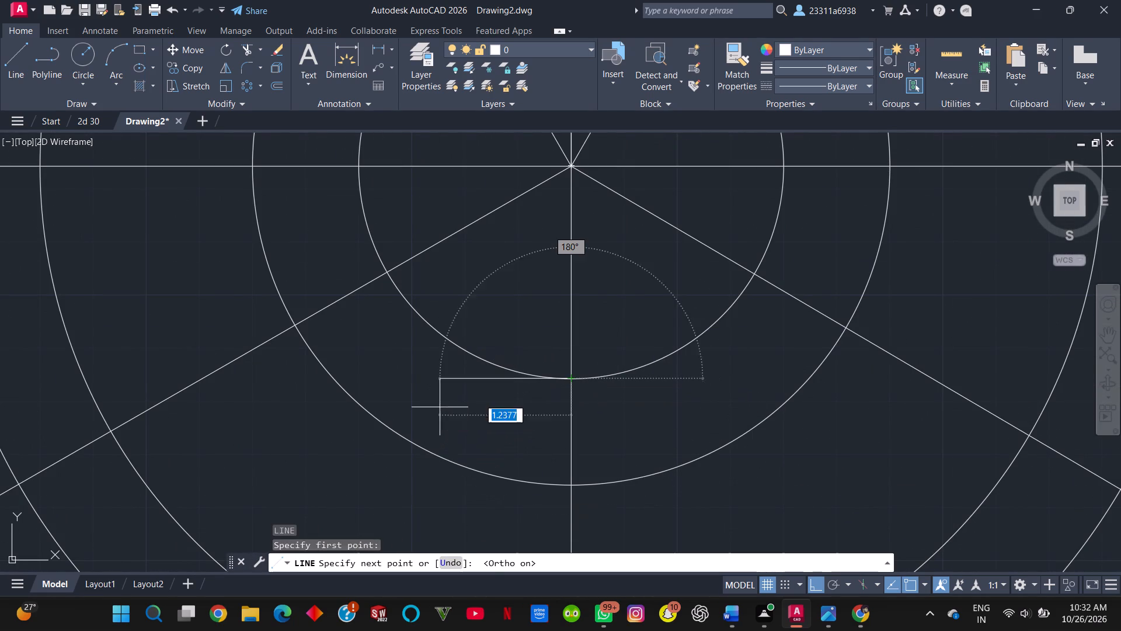
{"action": "type", "text": "0.5"}
{"action": "key", "text": "Return"}
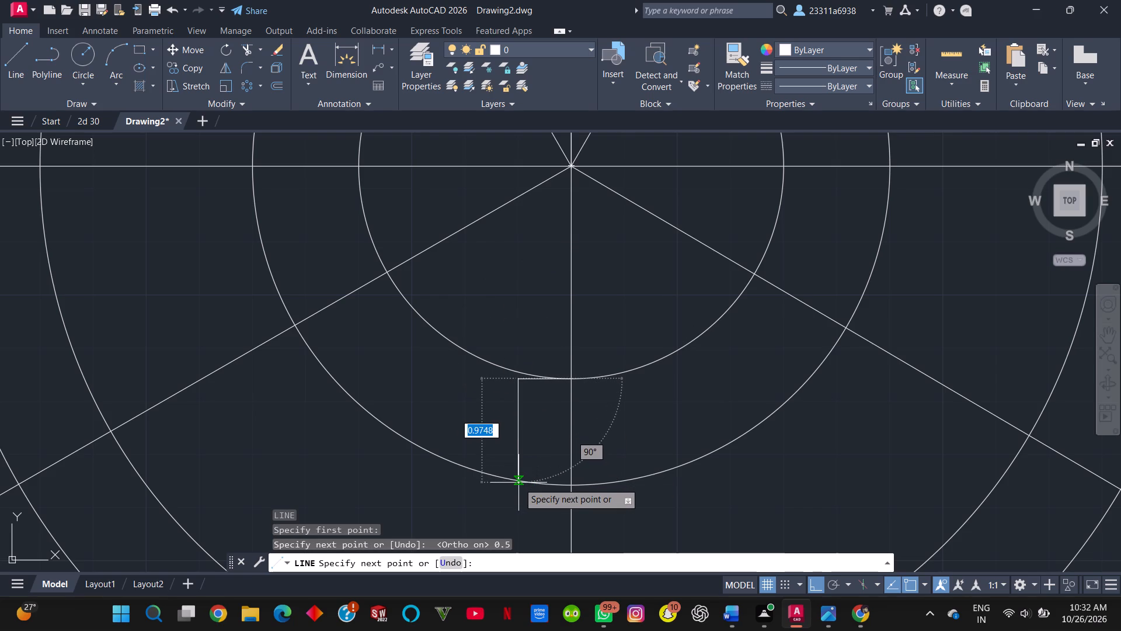
{"action": "key", "text": "Escape"}
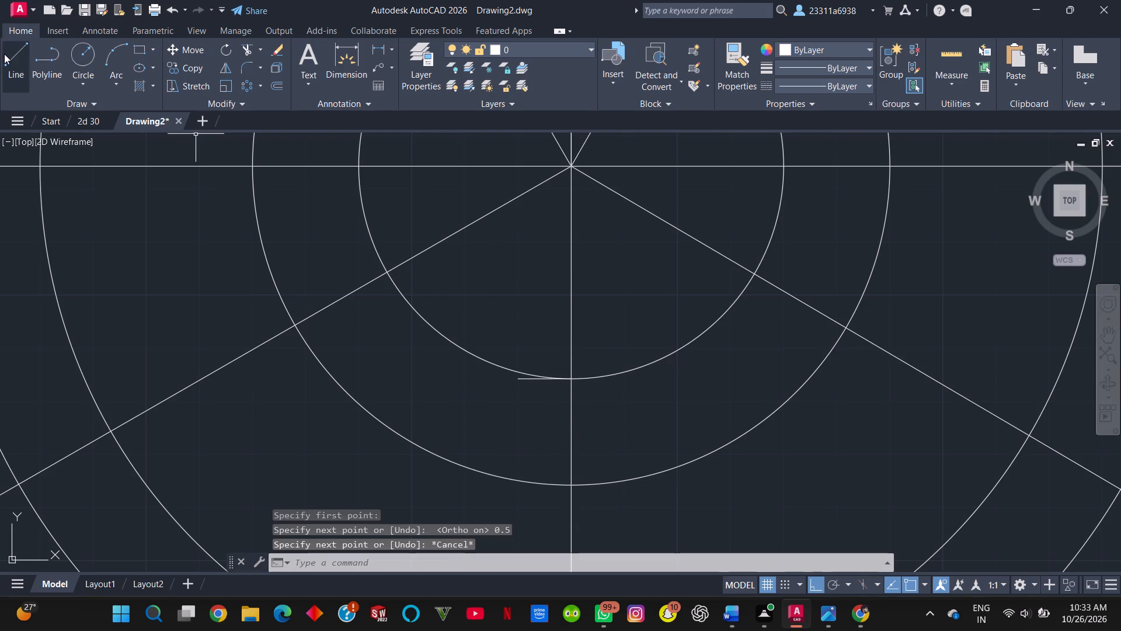
Draw a 0.5-unit line toward the right from the innermost circle's bottom point, continuing straight down to the second circle.
{"action": "left_click", "coordinate": [6, 57]}
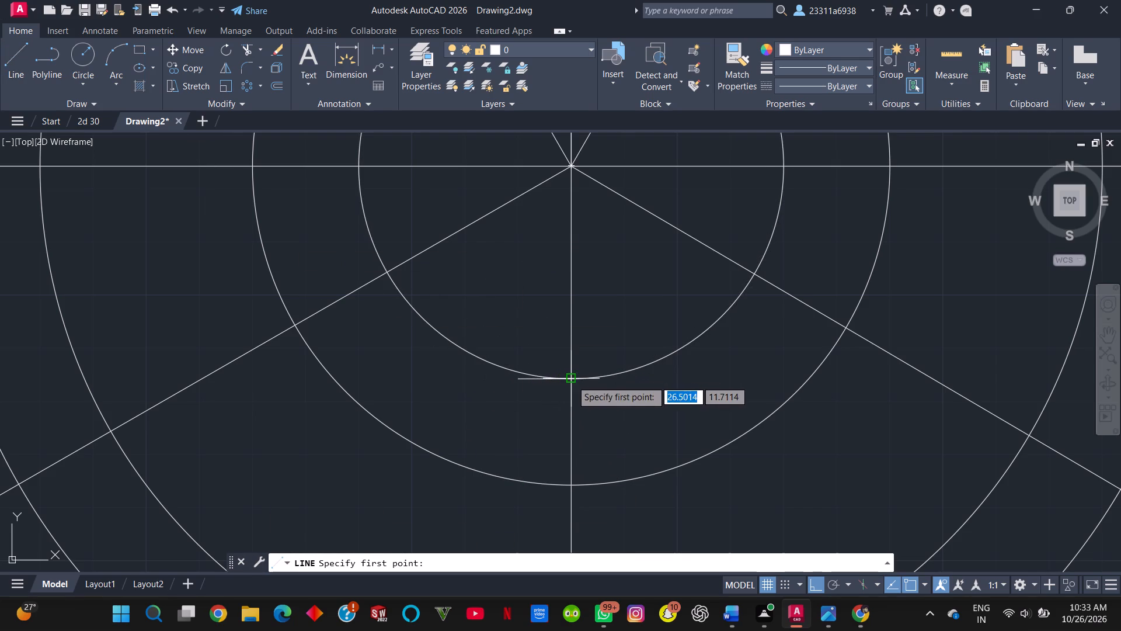
{"action": "left_click", "coordinate": [572, 380]}
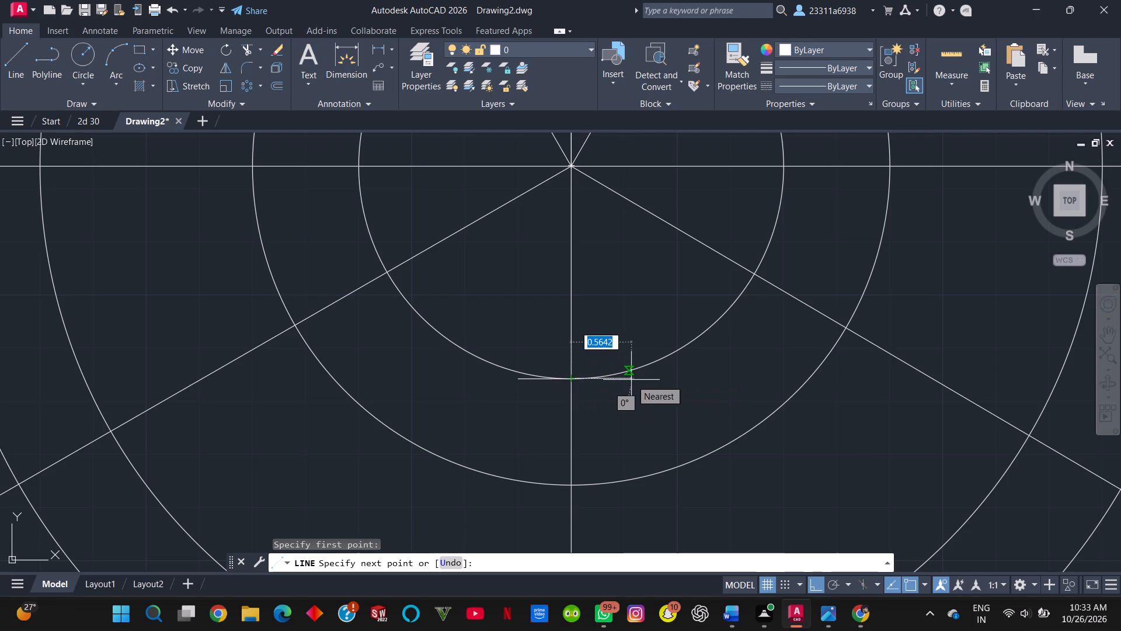
{"action": "type", "text": "0.5"}
{"action": "key", "text": "Return"}
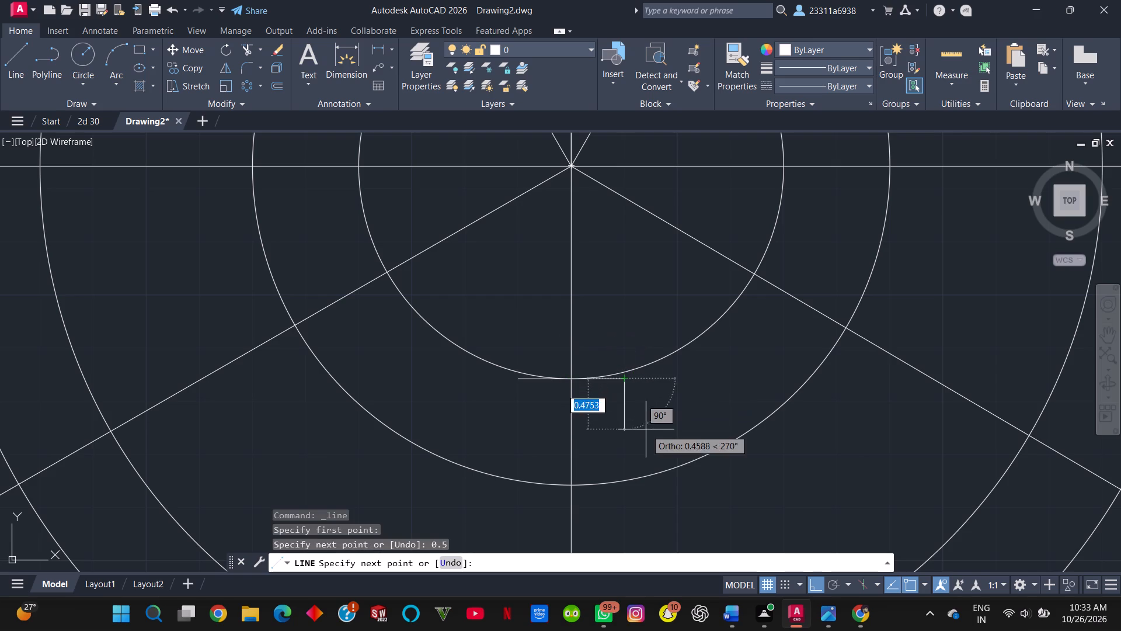
{"action": "scroll", "coordinate": [628, 482], "scroll_direction": "up", "scroll_amount": 4}
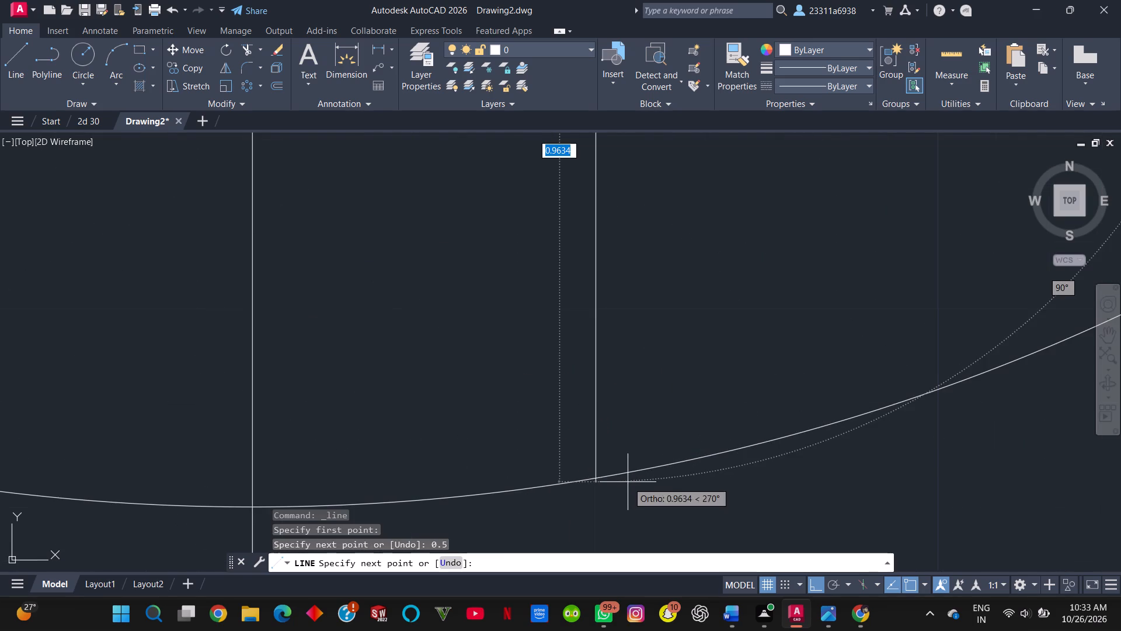
{"action": "double_click", "coordinate": [594, 478]}
{"action": "key", "text": "Escape"}
Draw a line from the left end of the horizontal line down to the second circle.
{"action": "scroll", "coordinate": [600, 404], "scroll_direction": "down", "scroll_amount": 4}
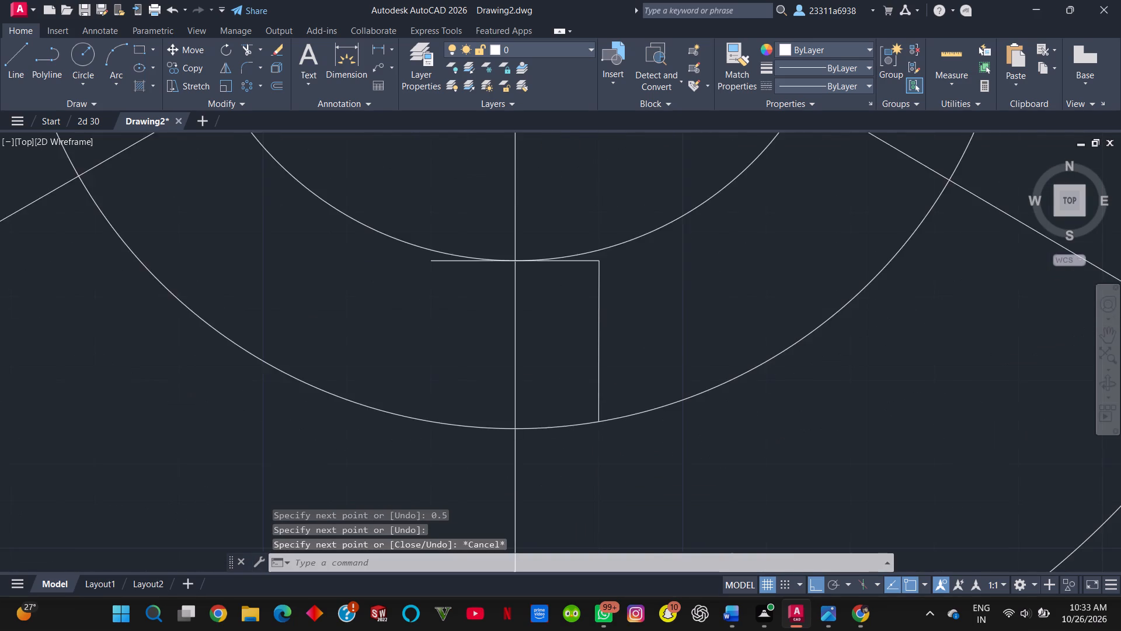
{"action": "key", "text": "l"}
{"action": "key", "text": "Return"}
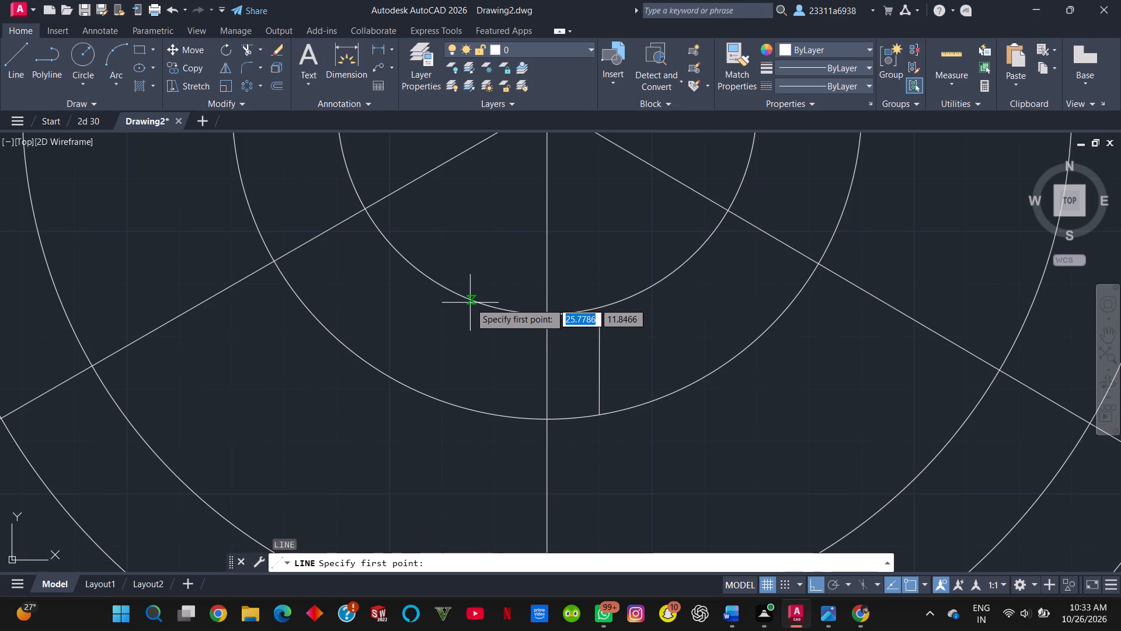
{"action": "left_click", "coordinate": [490, 314]}
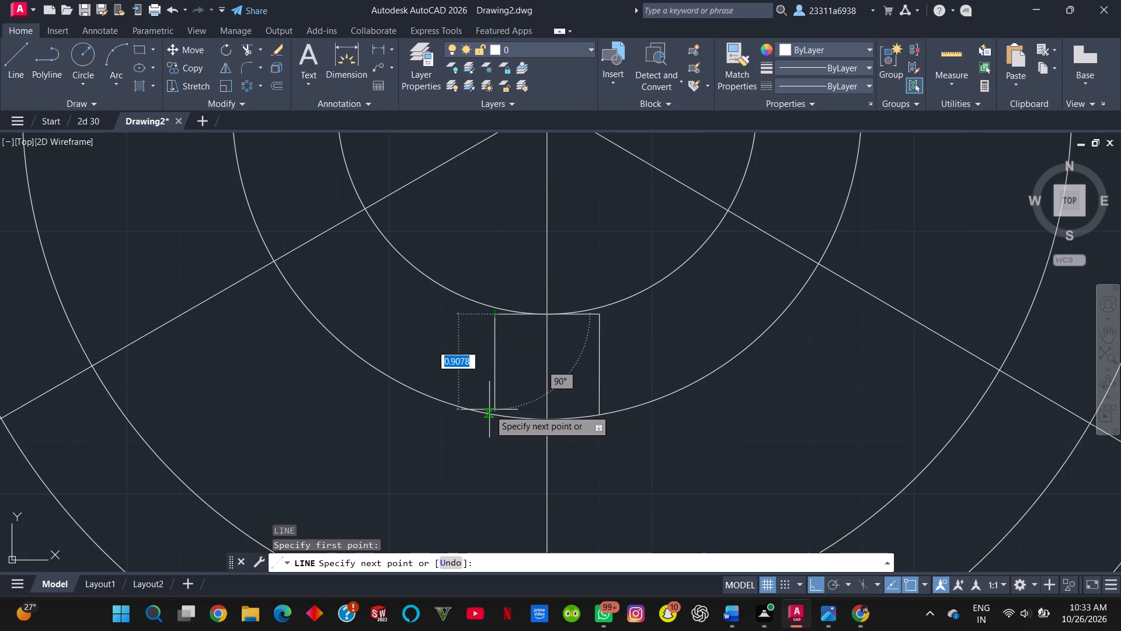
{"action": "left_click", "coordinate": [493, 417]}
{"action": "key", "text": "Escape"}
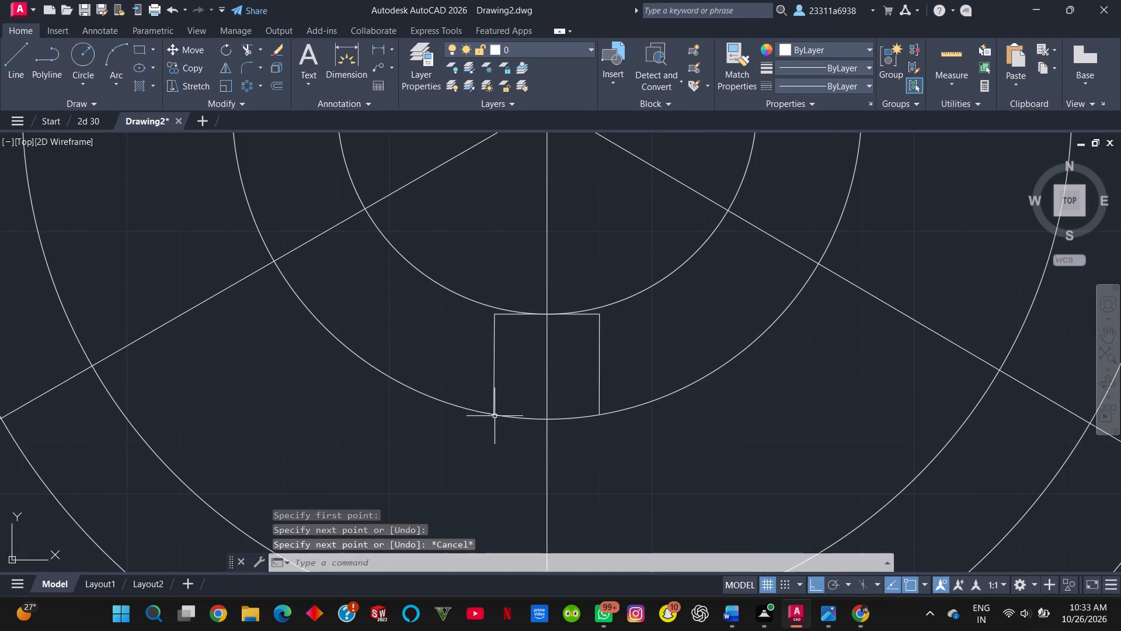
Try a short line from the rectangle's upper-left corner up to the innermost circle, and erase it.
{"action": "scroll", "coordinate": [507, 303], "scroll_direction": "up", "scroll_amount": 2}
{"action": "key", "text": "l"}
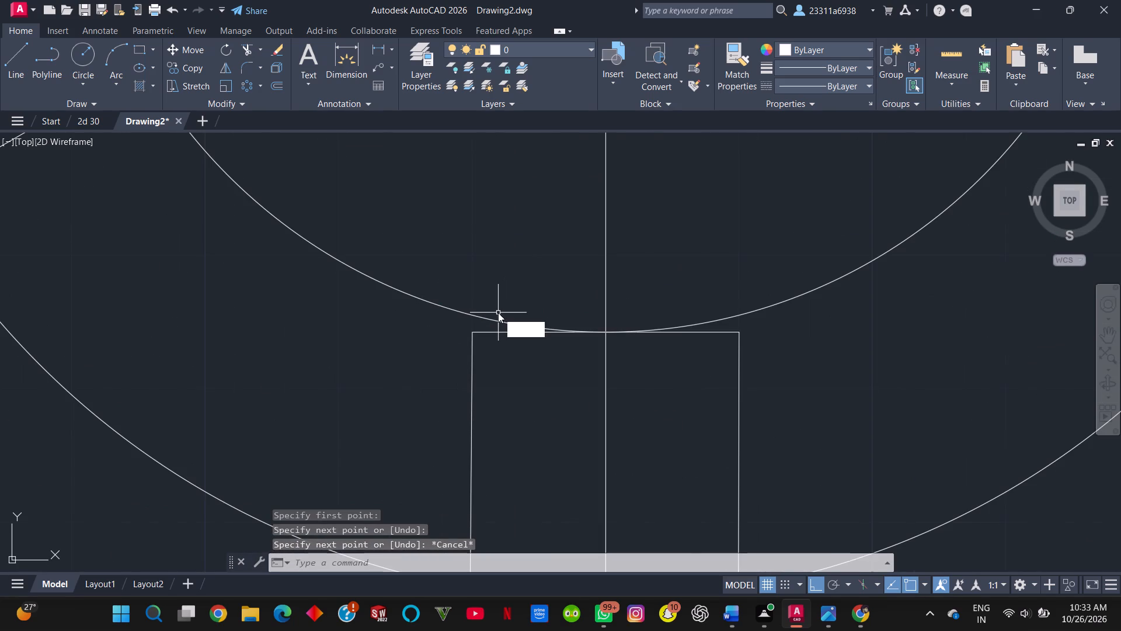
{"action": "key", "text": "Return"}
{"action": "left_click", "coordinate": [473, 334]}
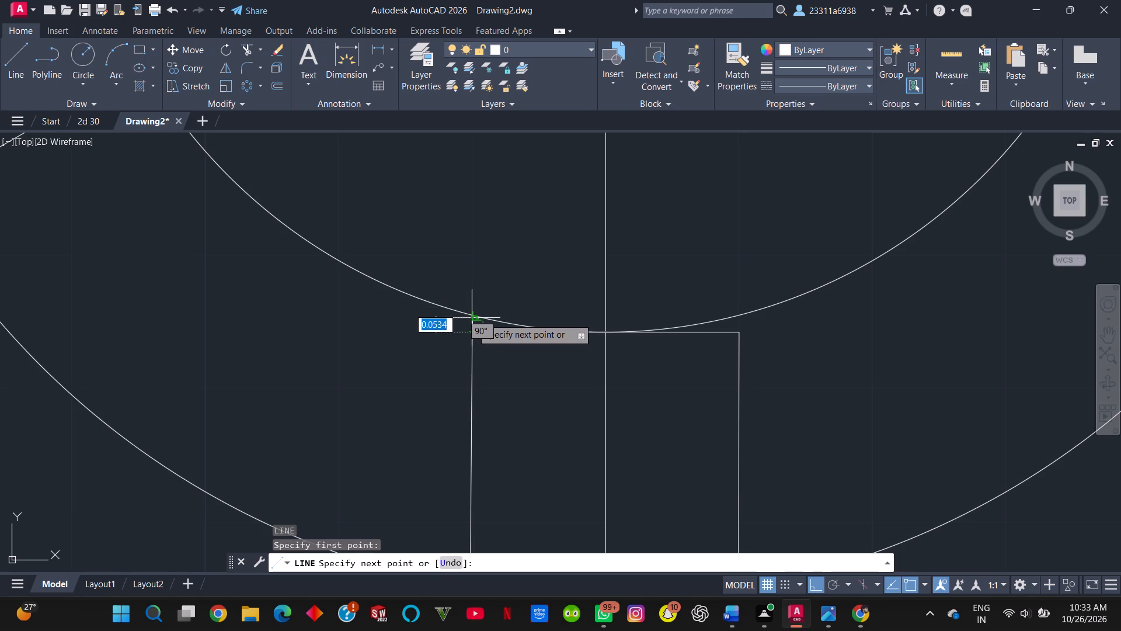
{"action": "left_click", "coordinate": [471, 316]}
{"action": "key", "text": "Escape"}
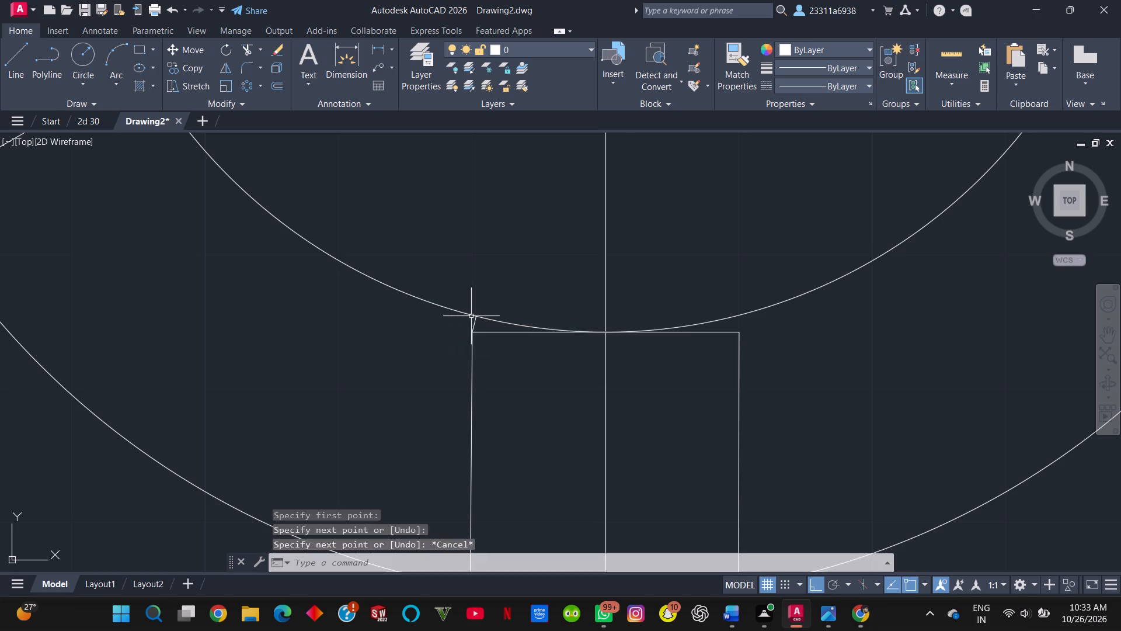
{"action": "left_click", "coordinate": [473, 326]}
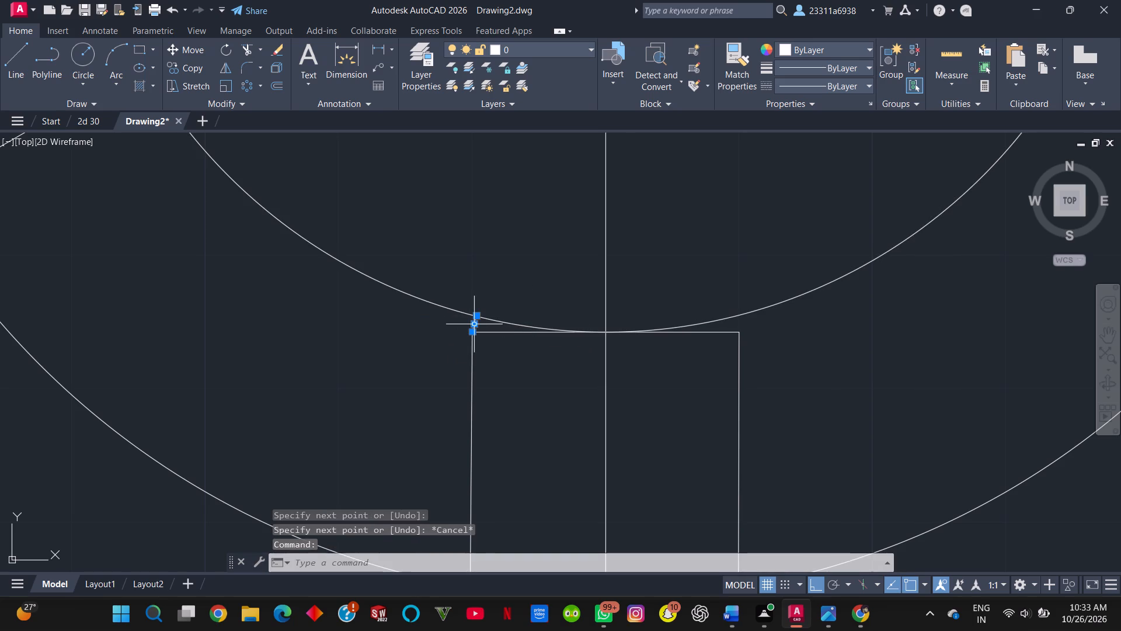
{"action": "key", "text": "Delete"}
Draw a vertical line about 0.1 units long upward from the rectangle's upper-left corner, crossing the innermost circle.
{"action": "scroll", "coordinate": [473, 326], "scroll_direction": "up", "scroll_amount": 2}
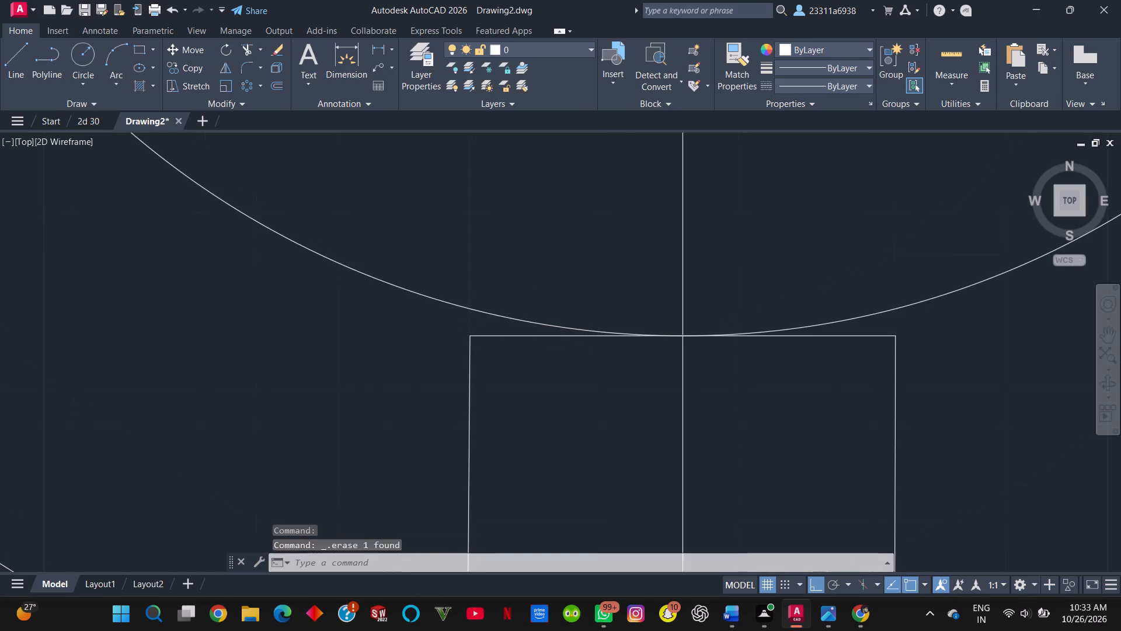
{"action": "key", "text": "l"}
{"action": "key", "text": "Return"}
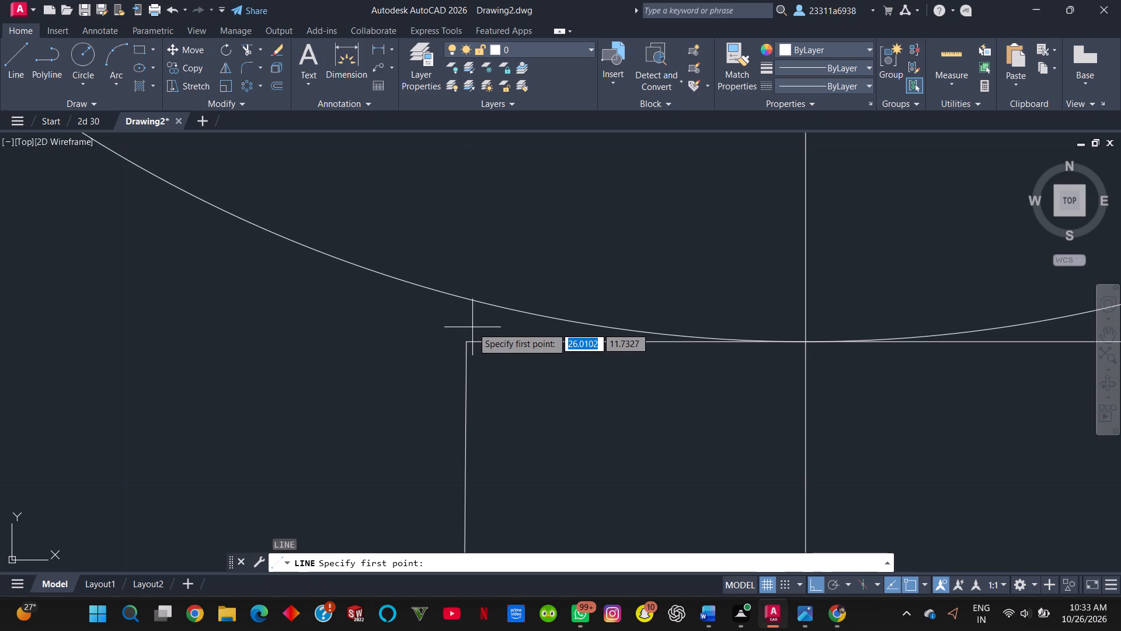
{"action": "double_click", "coordinate": [465, 342]}
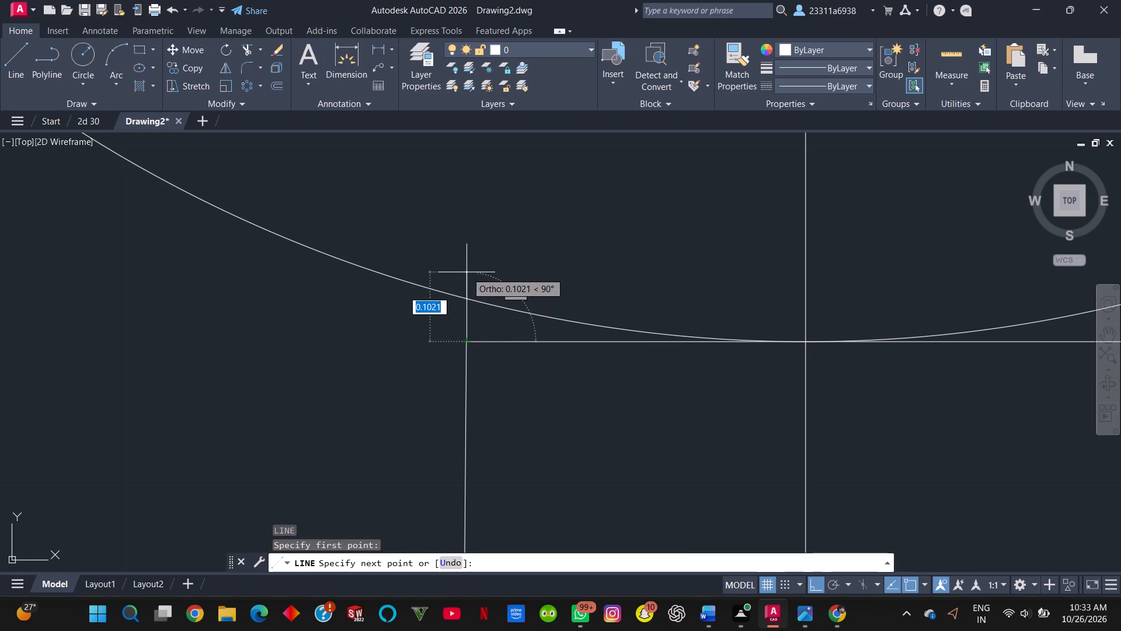
{"action": "left_click", "coordinate": [466, 272]}
{"action": "key", "text": "Escape"}
Draw a vertical line about 0.1 units long upward from the rectangle's upper-right corner, crossing the innermost circle.
{"action": "scroll", "coordinate": [777, 311], "scroll_direction": "down", "scroll_amount": 2}
{"action": "scroll", "coordinate": [871, 314], "scroll_direction": "down", "scroll_amount": 1}
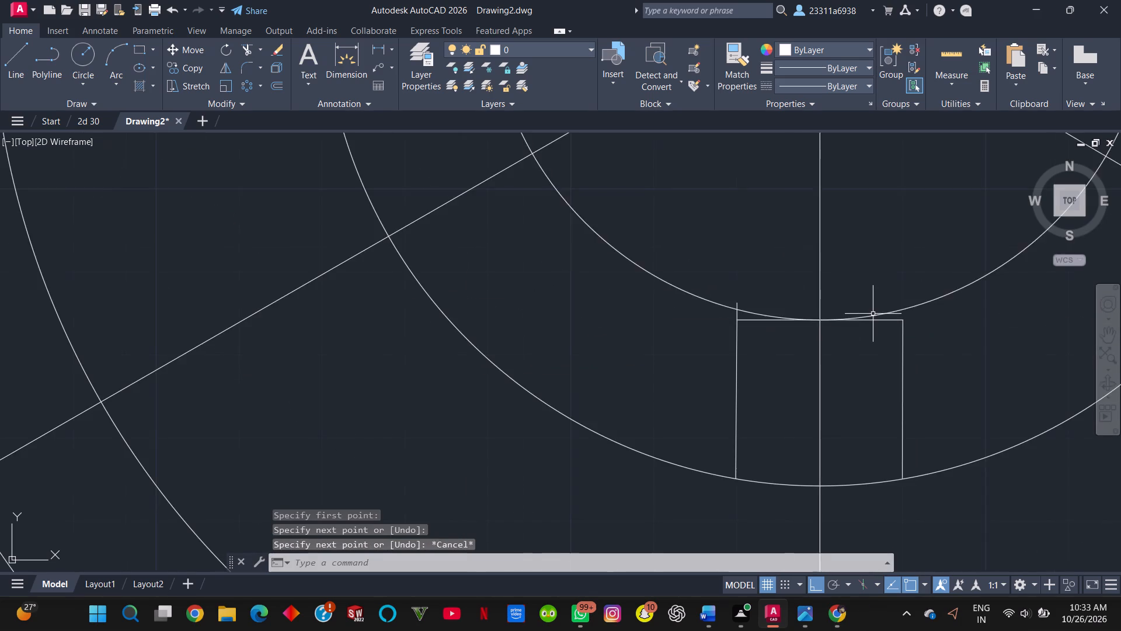
{"action": "scroll", "coordinate": [890, 304], "scroll_direction": "up", "scroll_amount": 5}
{"action": "scroll", "coordinate": [910, 330], "scroll_direction": "down", "scroll_amount": 3}
{"action": "scroll", "coordinate": [965, 339], "scroll_direction": "up", "scroll_amount": 3}
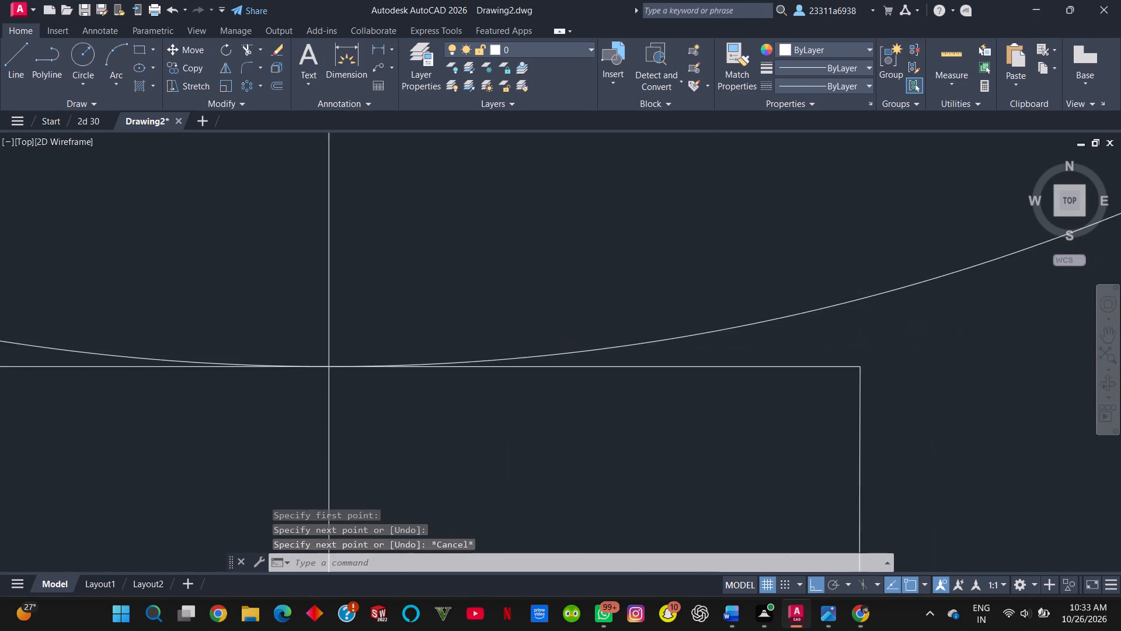
{"action": "scroll", "coordinate": [963, 341], "scroll_direction": "down", "scroll_amount": 1}
{"action": "key", "text": "l"}
{"action": "key", "text": "Return"}
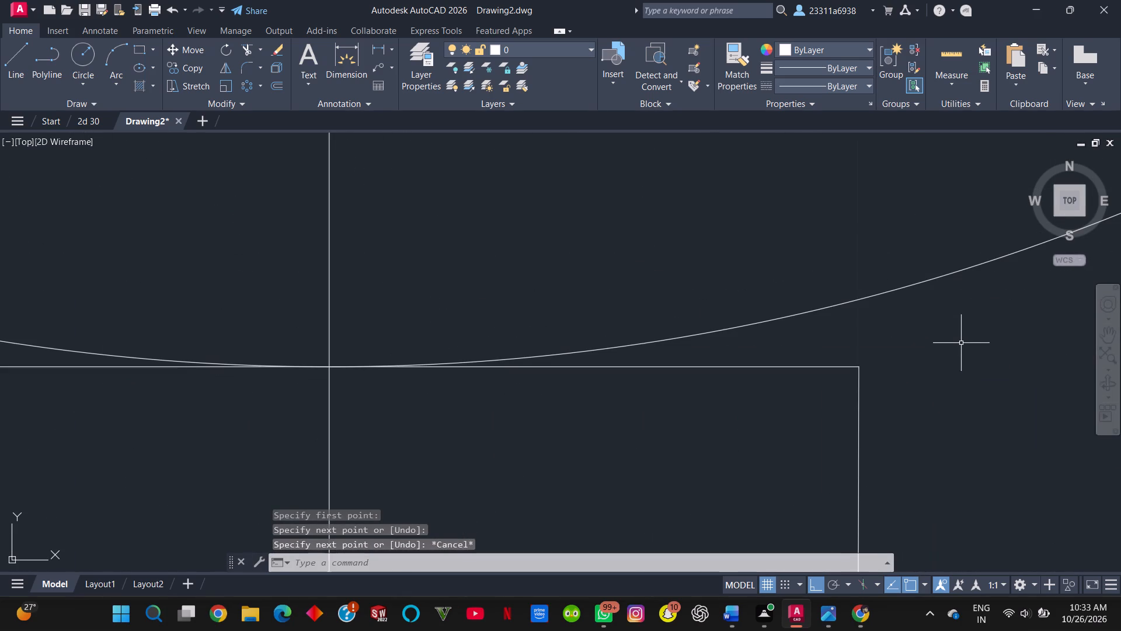
{"action": "left_click", "coordinate": [857, 366]}
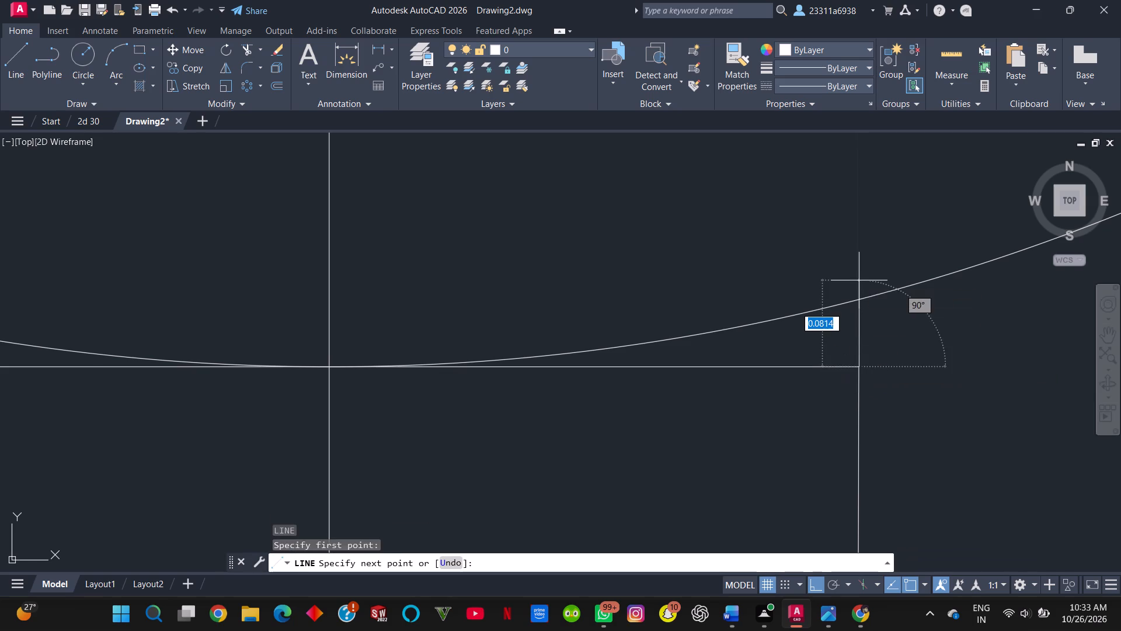
{"action": "left_click", "coordinate": [858, 265]}
{"action": "key", "text": "Escape"}
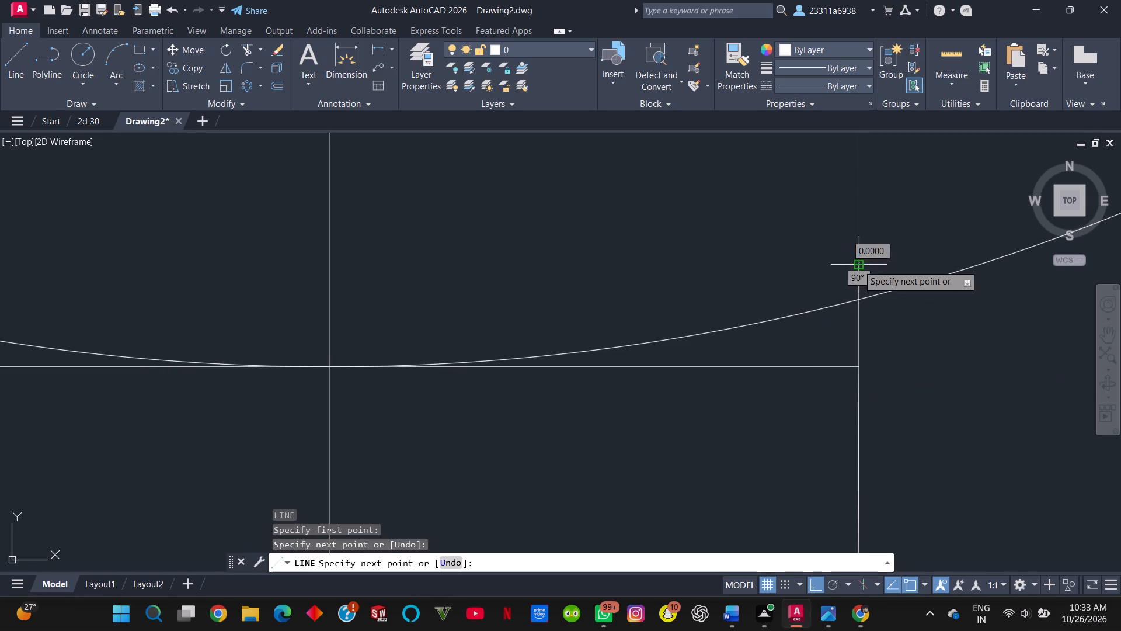
Trim away both halves of the short horizontal line and the two vertical stubs extending inside the innermost circle.
{"action": "scroll", "coordinate": [858, 265], "scroll_direction": "down", "scroll_amount": 1}
{"action": "scroll", "coordinate": [632, 353], "scroll_direction": "down", "scroll_amount": 1}
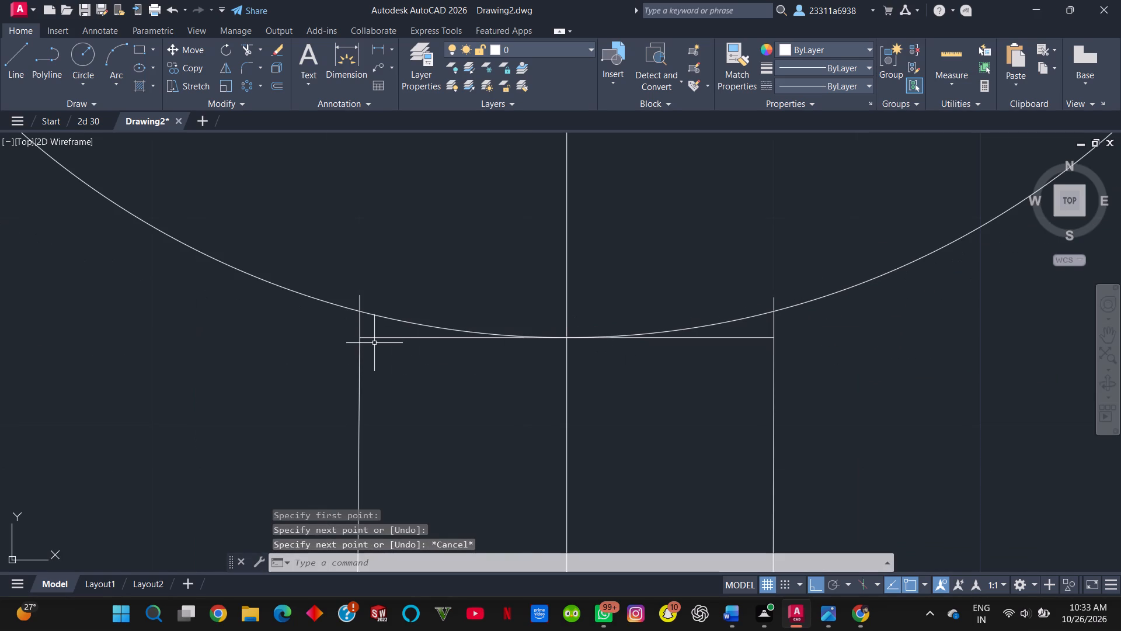
{"action": "type", "text": "tr"}
{"action": "left_click", "coordinate": [419, 374]}
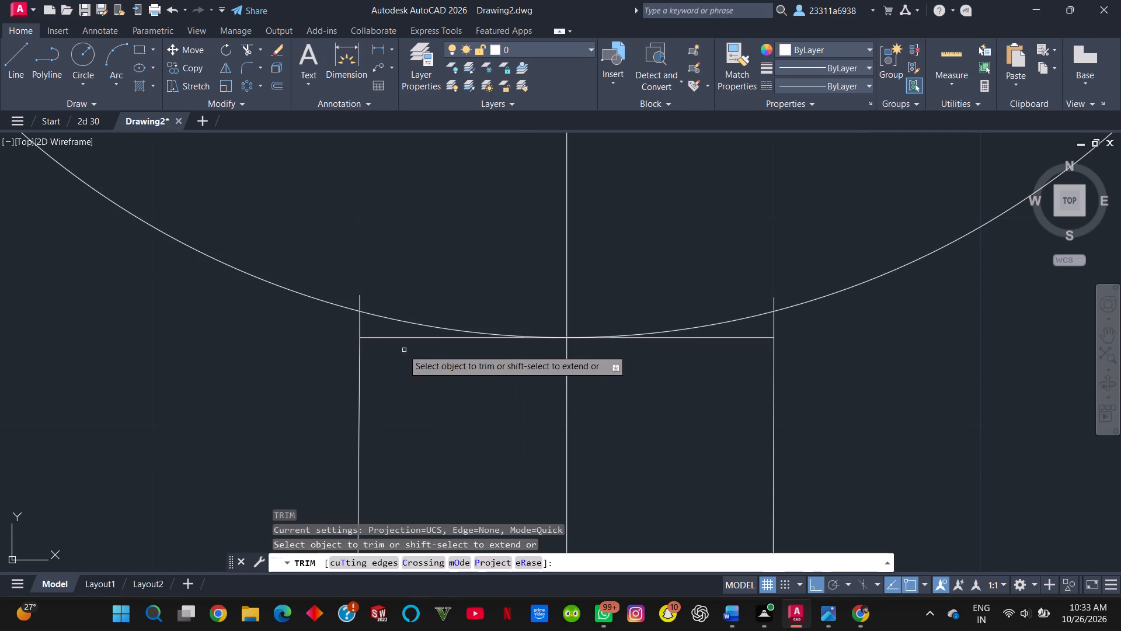
{"action": "left_click", "coordinate": [389, 332]}
{"action": "left_click", "coordinate": [396, 348]}
{"action": "left_click", "coordinate": [358, 298]}
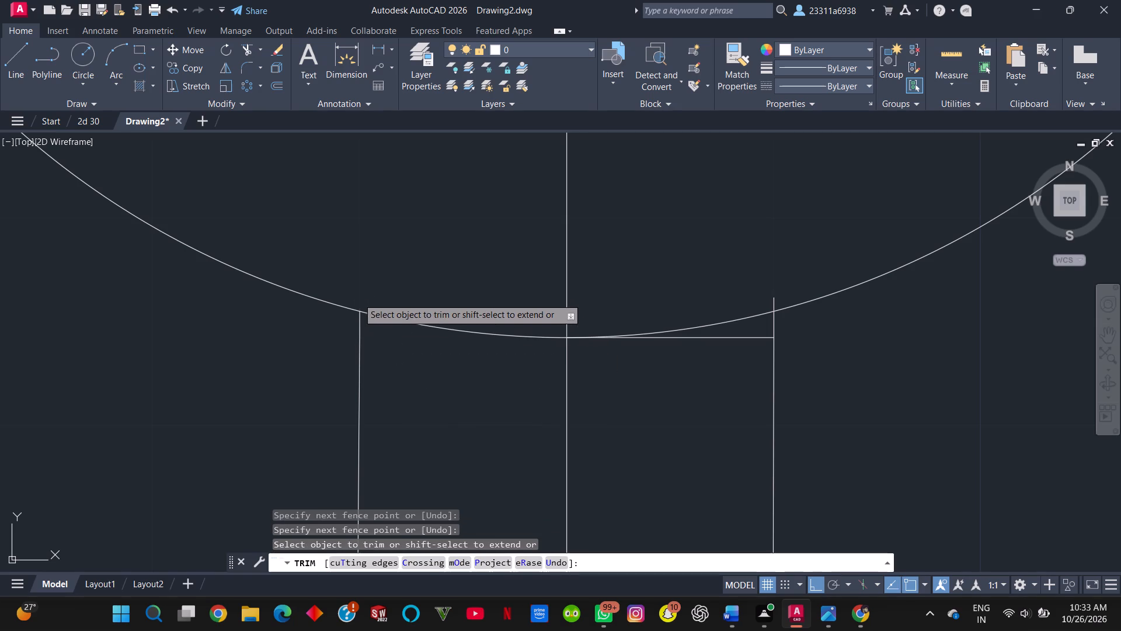
{"action": "left_click", "coordinate": [774, 300]}
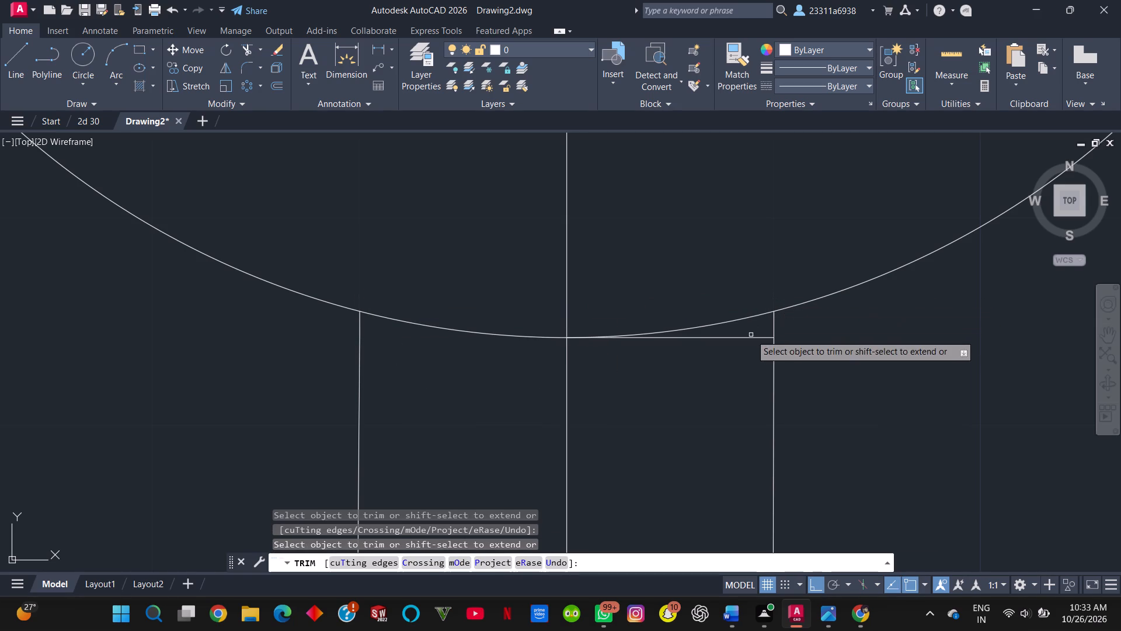
{"action": "left_click", "coordinate": [751, 335]}
{"action": "left_click", "coordinate": [737, 348]}
{"action": "scroll", "coordinate": [736, 347], "scroll_direction": "down", "scroll_amount": 4}
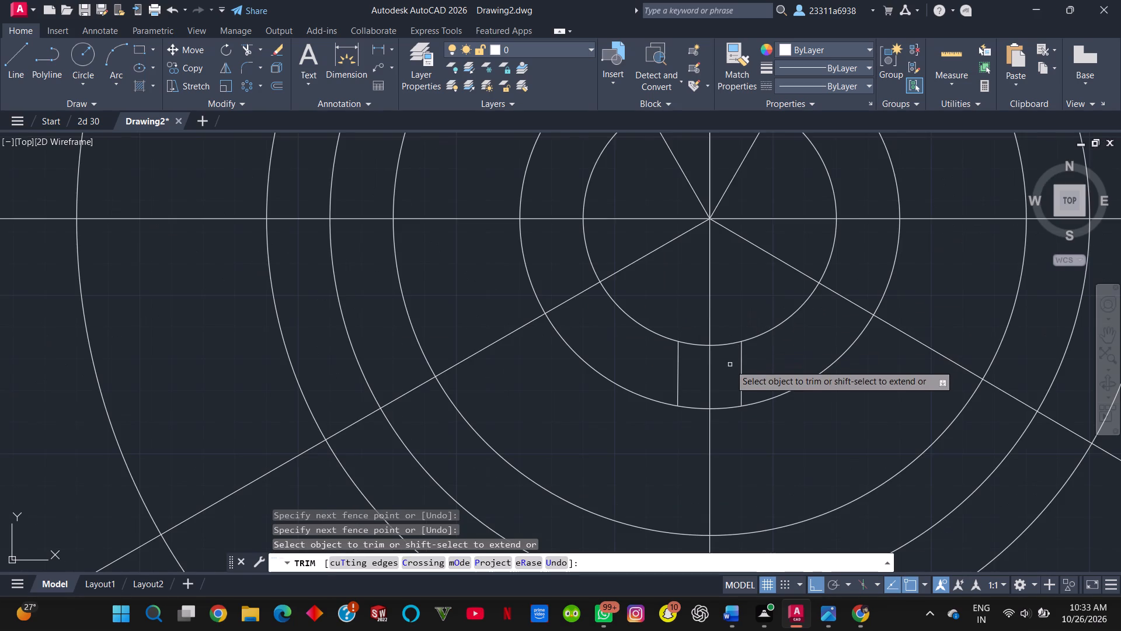
{"action": "key", "text": "Escape"}
Polar-array the two vertical ring-gap lines around the circles' centre as 3 items over 360 degrees.
{"action": "scroll", "coordinate": [726, 382], "scroll_direction": "up", "scroll_amount": 1}
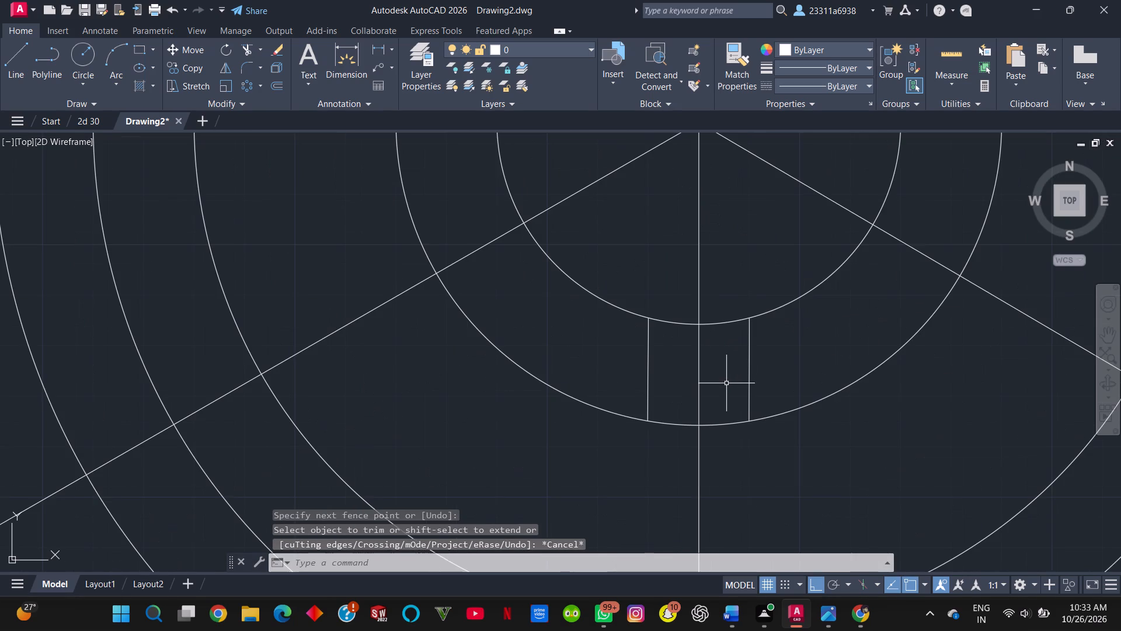
{"action": "scroll", "coordinate": [726, 383], "scroll_direction": "down", "scroll_amount": 1}
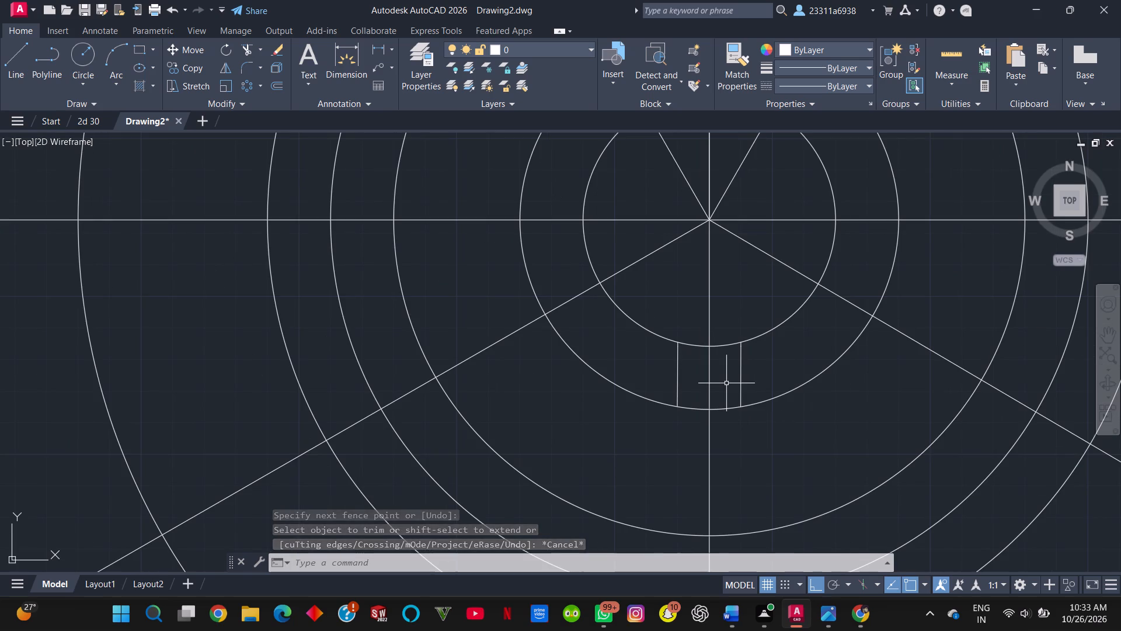
{"action": "key", "text": "alt+Tab"}
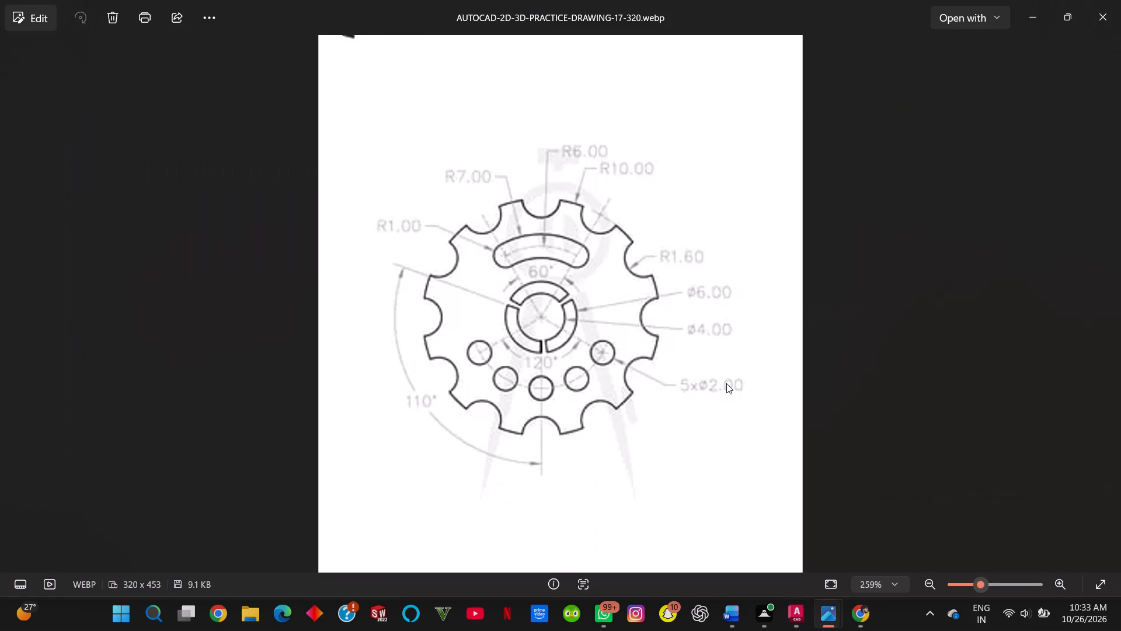
{"action": "key", "text": "alt+Tab"}
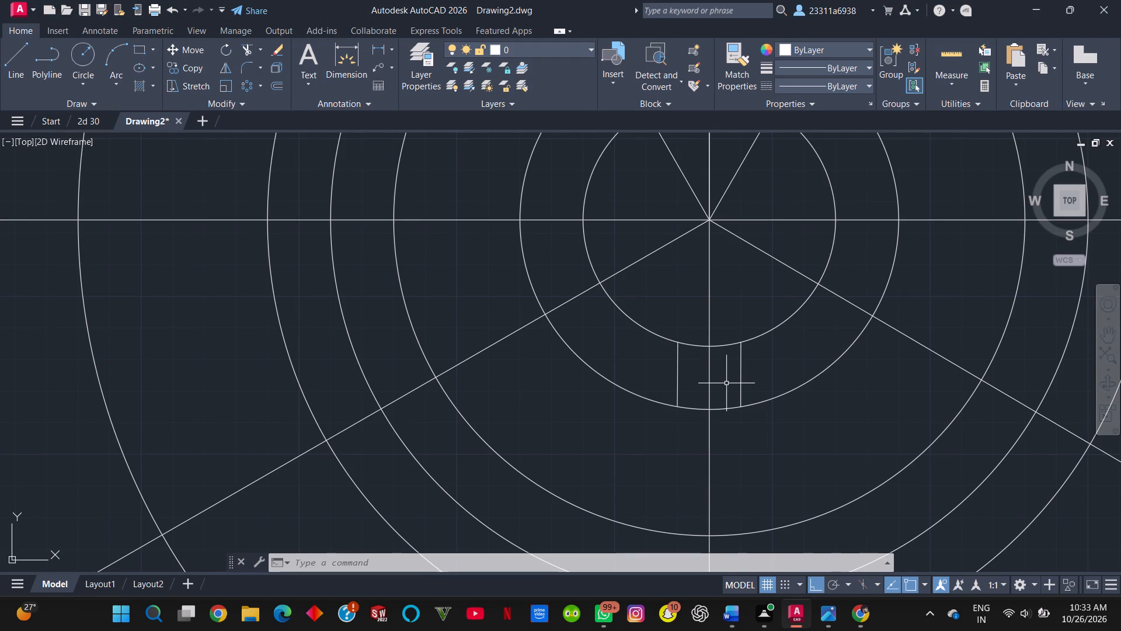
{"action": "left_click", "coordinate": [743, 391]}
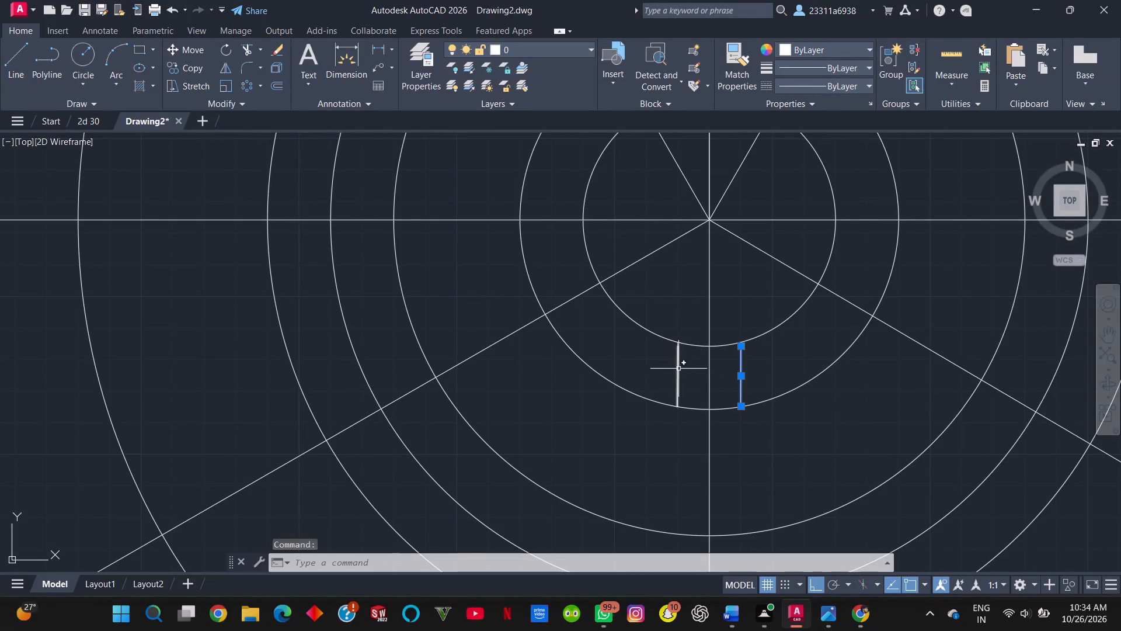
{"action": "left_click", "coordinate": [678, 369]}
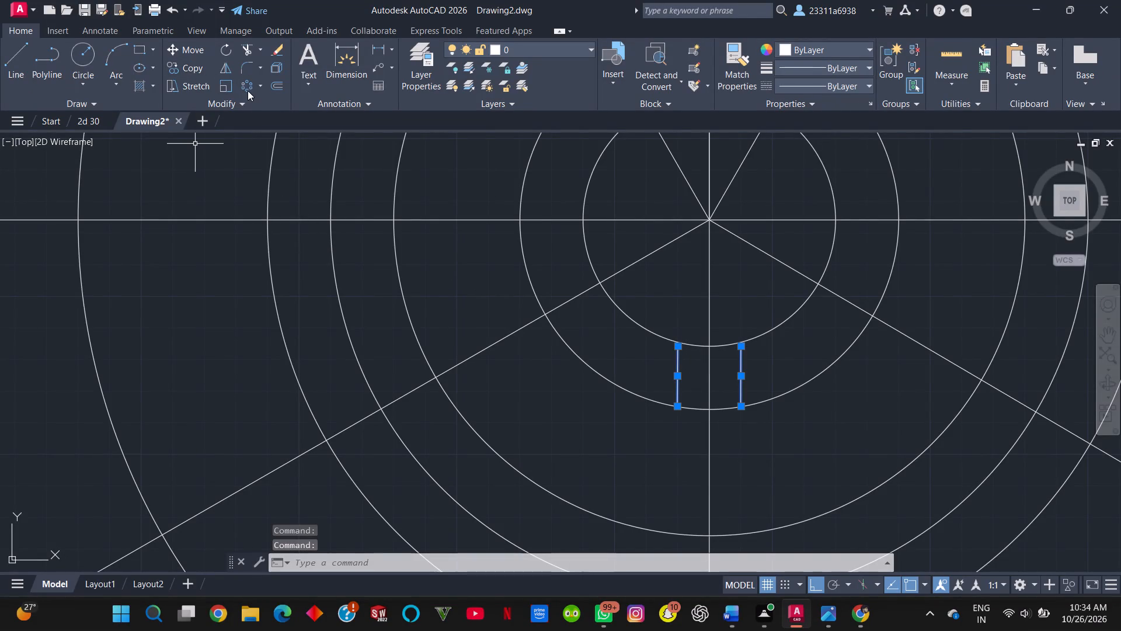
{"action": "left_click", "coordinate": [245, 87]}
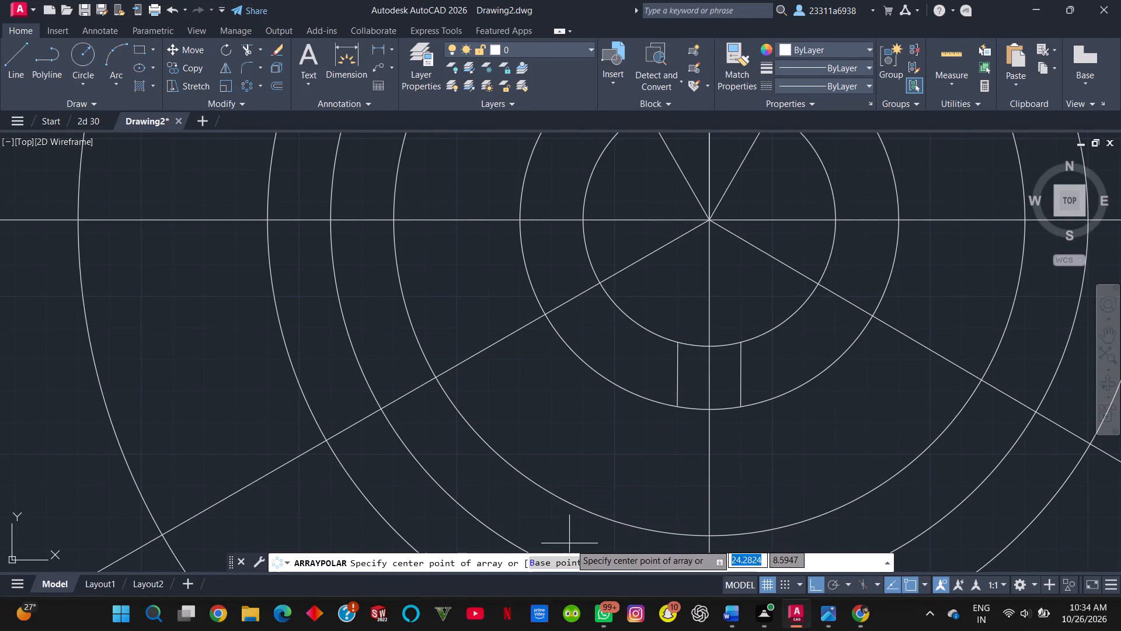
{"action": "left_click", "coordinate": [708, 220]}
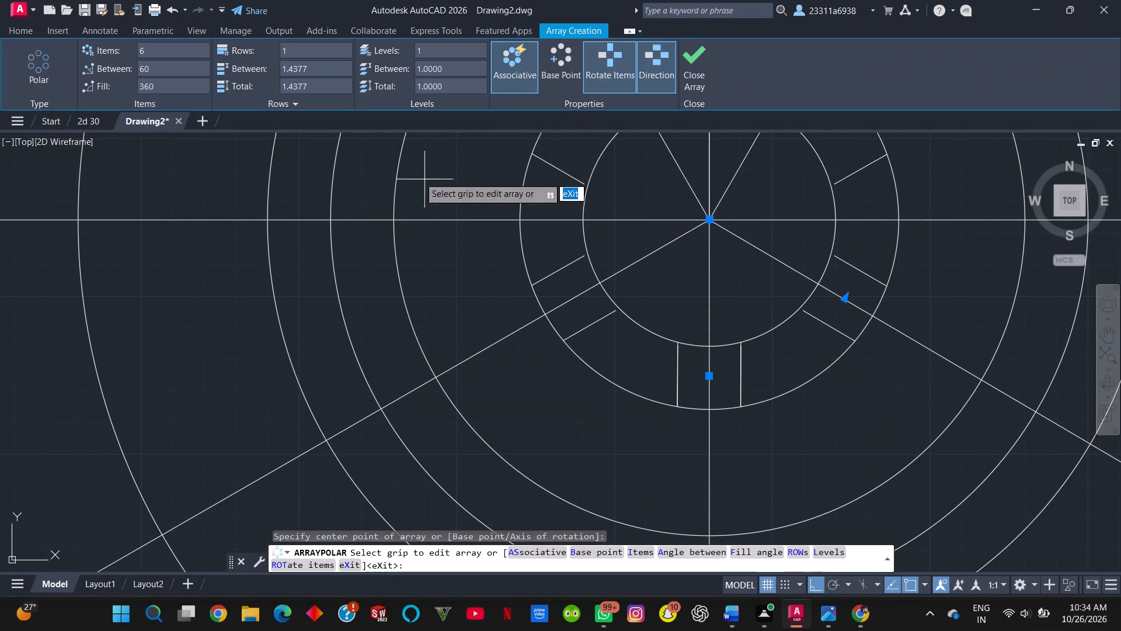
{"action": "double_click", "coordinate": [183, 49]}
{"action": "key", "text": "3"}
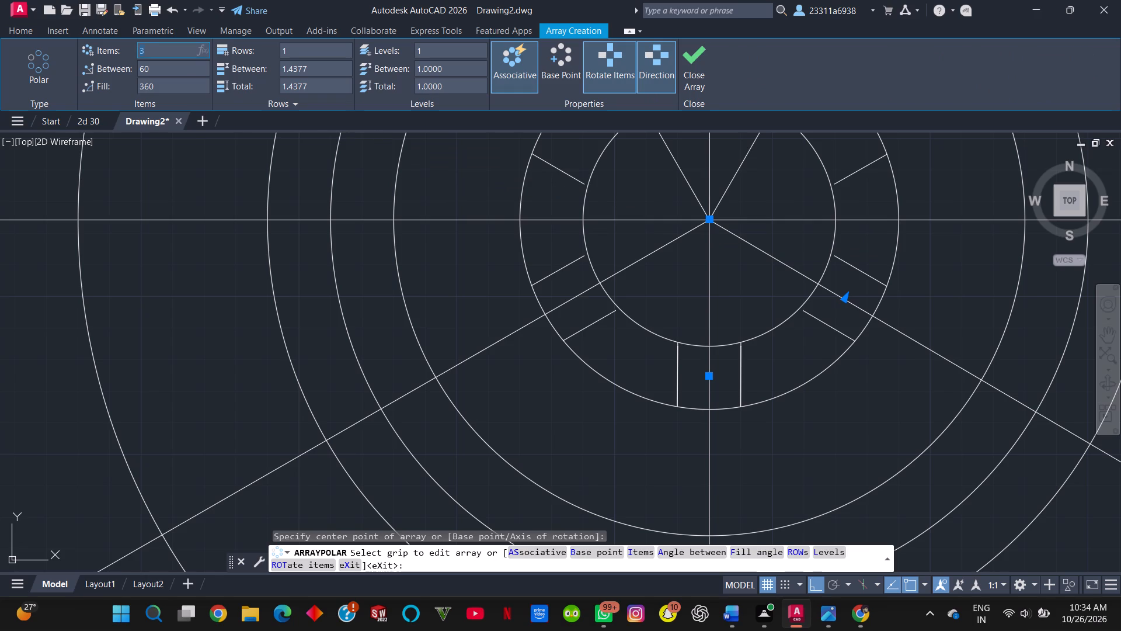
{"action": "key", "text": "Return"}
{"action": "scroll", "coordinate": [621, 274], "scroll_direction": "down", "scroll_amount": 2}
{"action": "scroll", "coordinate": [621, 274], "scroll_direction": "up", "scroll_amount": 1}
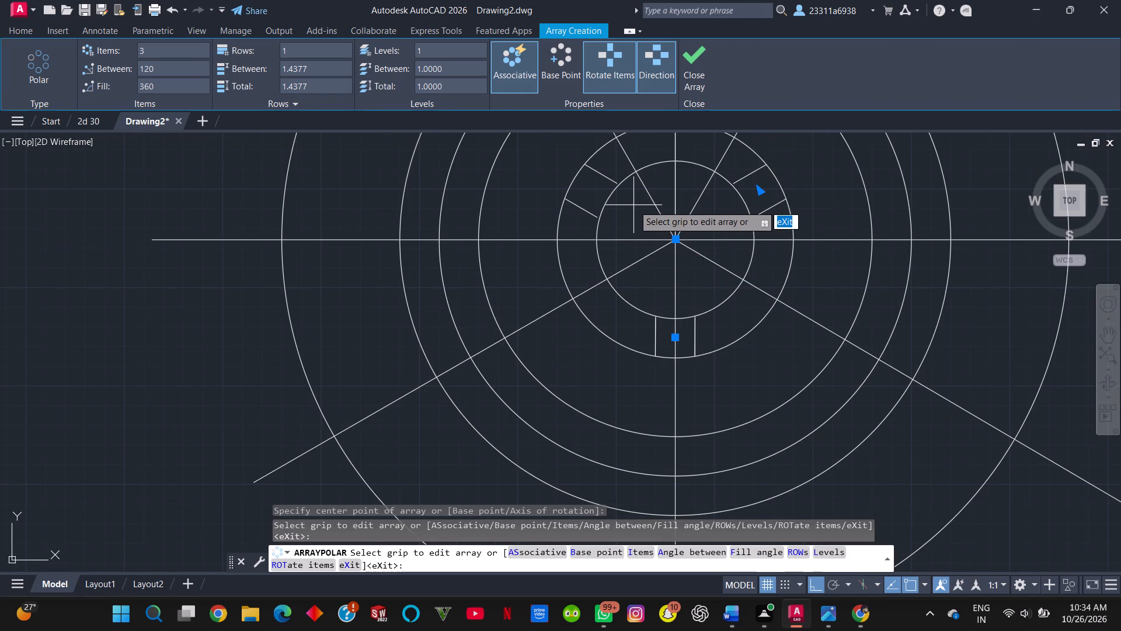
{"action": "scroll", "coordinate": [633, 205], "scroll_direction": "up", "scroll_amount": 2}
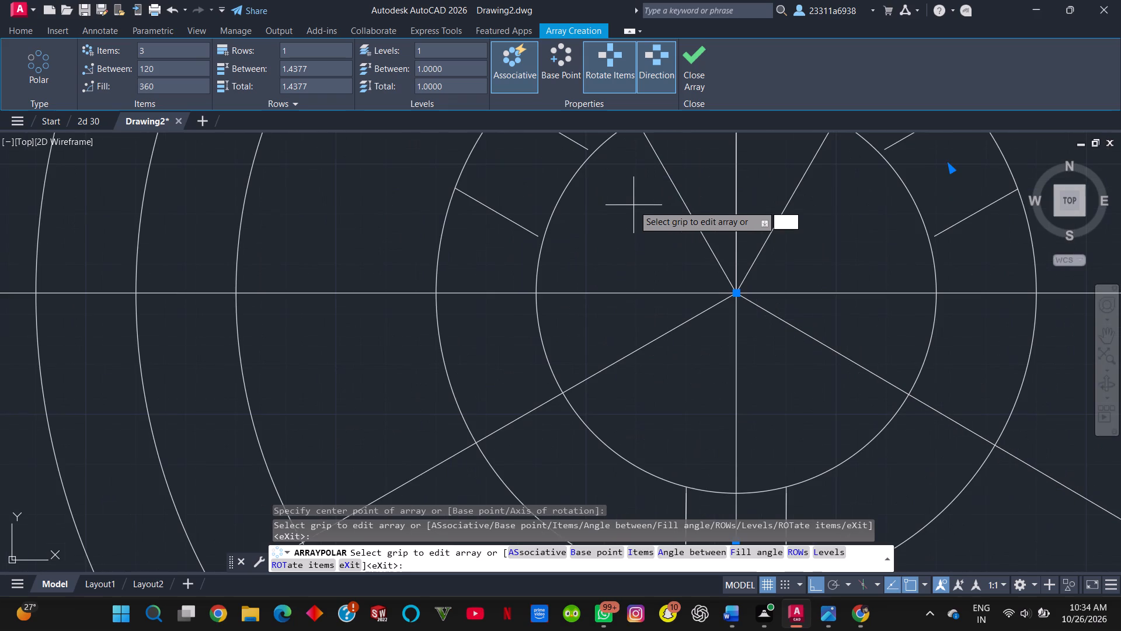
{"action": "scroll", "coordinate": [593, 238], "scroll_direction": "up", "scroll_amount": 2}
{"action": "scroll", "coordinate": [588, 240], "scroll_direction": "down", "scroll_amount": 1}
{"action": "middle_click_drag", "start_coordinate": [570, 221], "coordinate": [564, 348]}
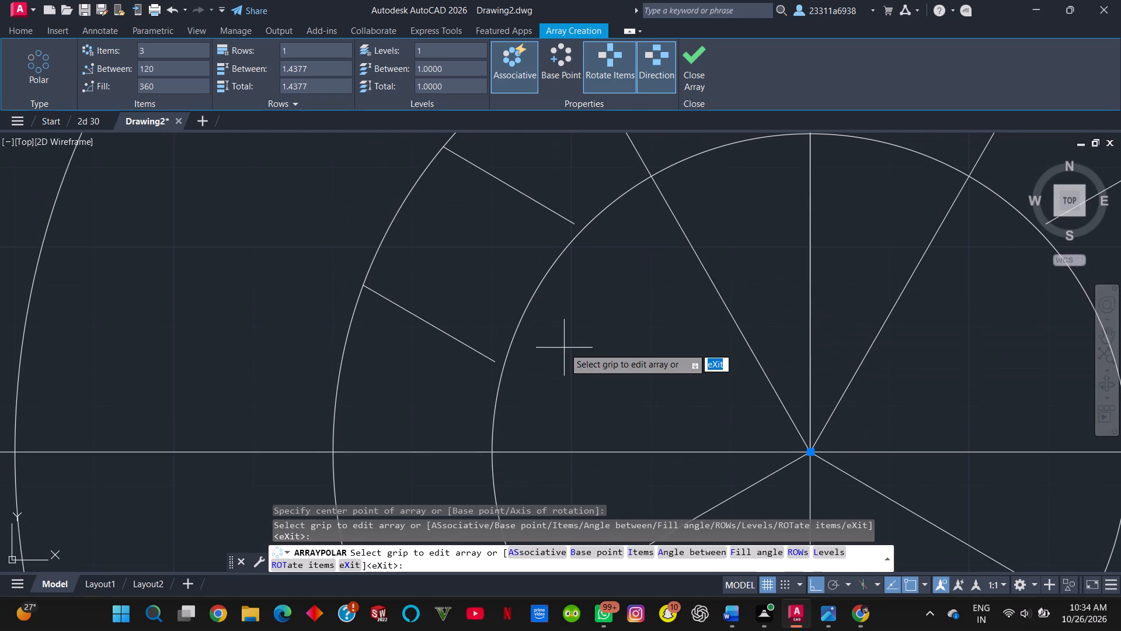
{"action": "key", "text": "Escape"}
With ortho off, extend the upper-left gap's lower edge across the innermost circle with a line about 0.23 units long at 330°.
{"action": "key", "text": "l"}
{"action": "key", "text": "Return"}
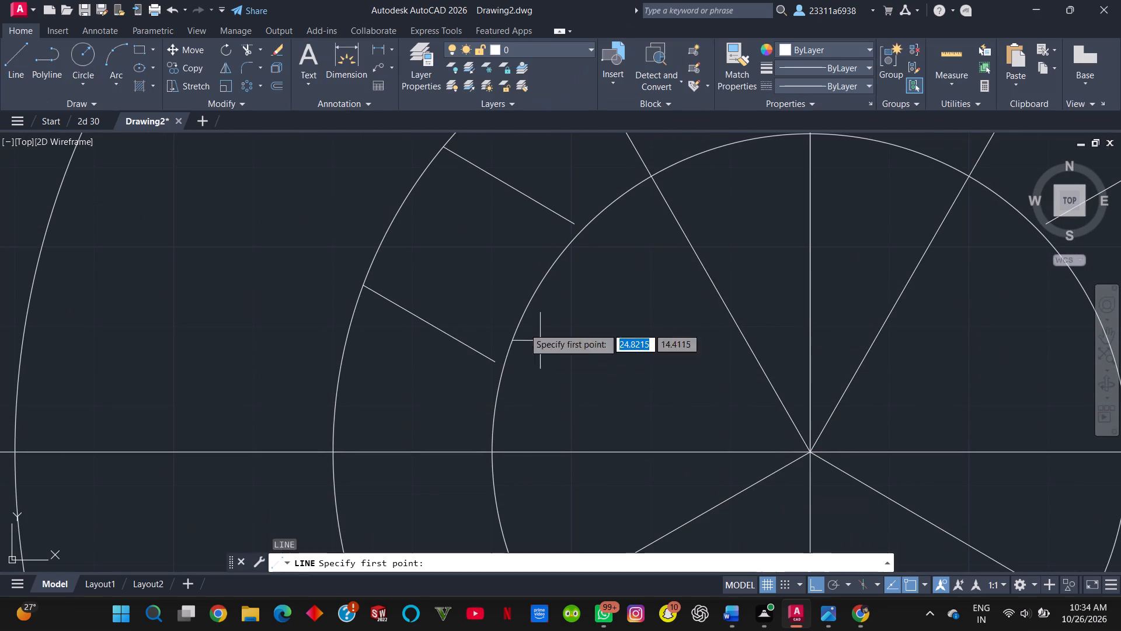
{"action": "scroll", "coordinate": [492, 364], "scroll_direction": "up", "scroll_amount": 4}
{"action": "left_click", "coordinate": [495, 352]}
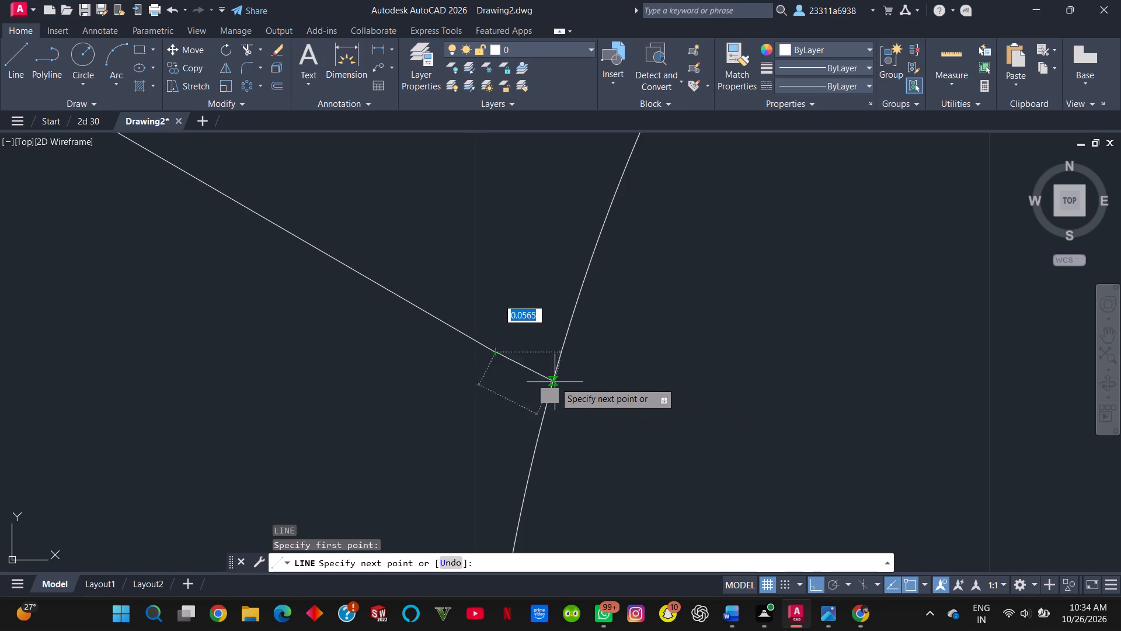
{"action": "key", "text": "F8"}
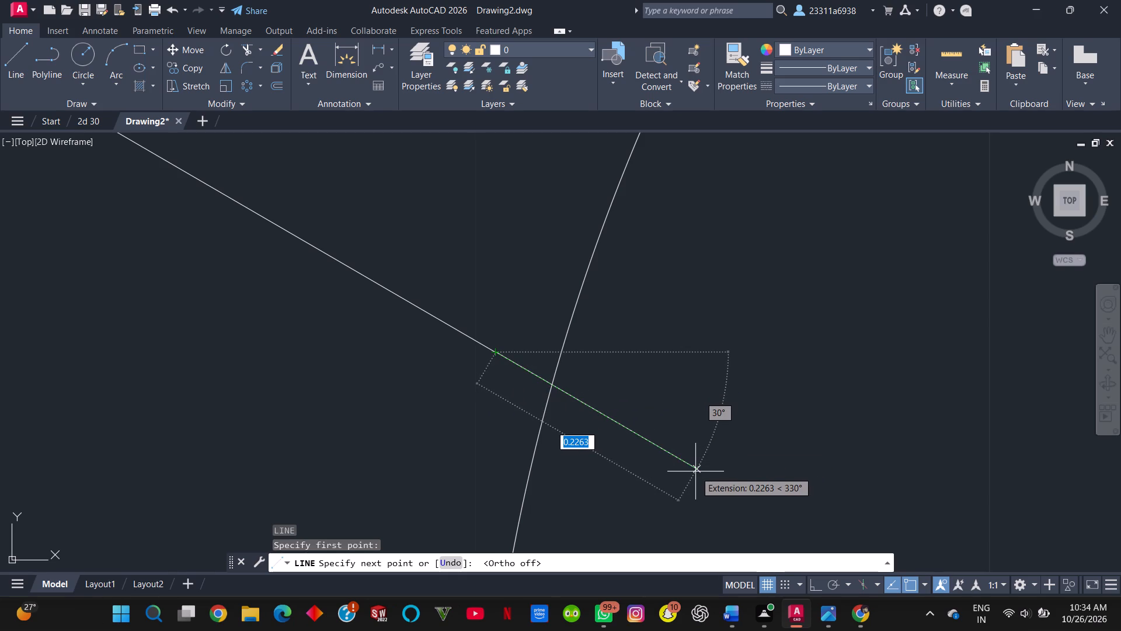
{"action": "left_click", "coordinate": [697, 471]}
{"action": "key", "text": "Escape"}
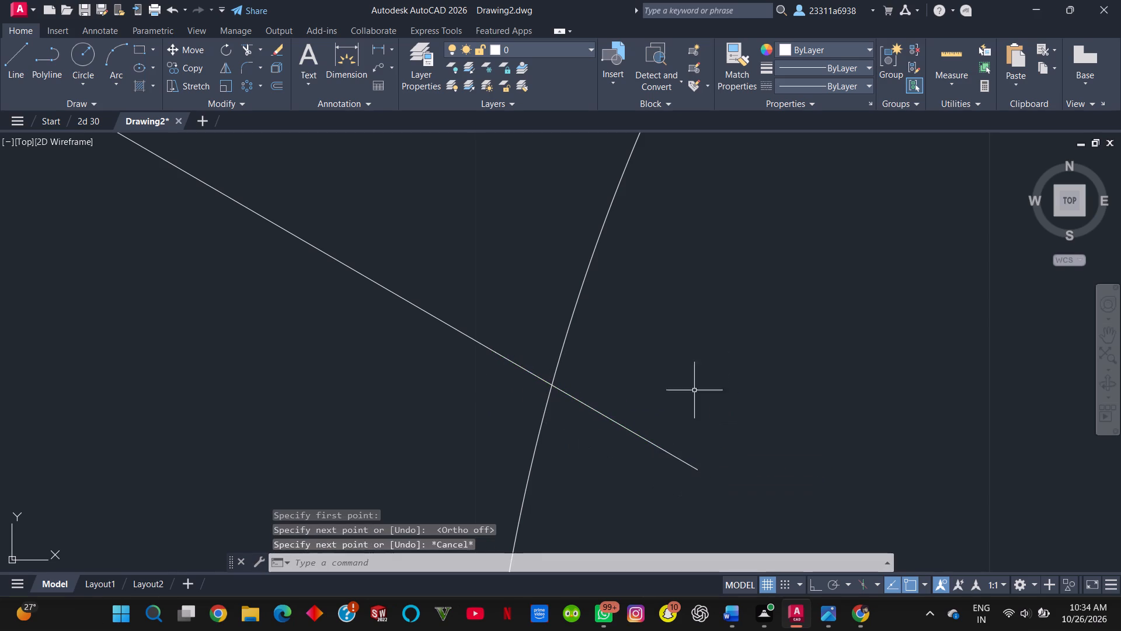
Extend the upper-left gap's upper edge across the innermost circle with a line about 0.31 units long at 330°.
{"action": "scroll", "coordinate": [702, 246], "scroll_direction": "down", "scroll_amount": 3}
{"action": "scroll", "coordinate": [701, 246], "scroll_direction": "up", "scroll_amount": 2}
{"action": "scroll", "coordinate": [712, 242], "scroll_direction": "down", "scroll_amount": 3}
{"action": "middle_click_drag", "start_coordinate": [730, 213], "coordinate": [589, 446]}
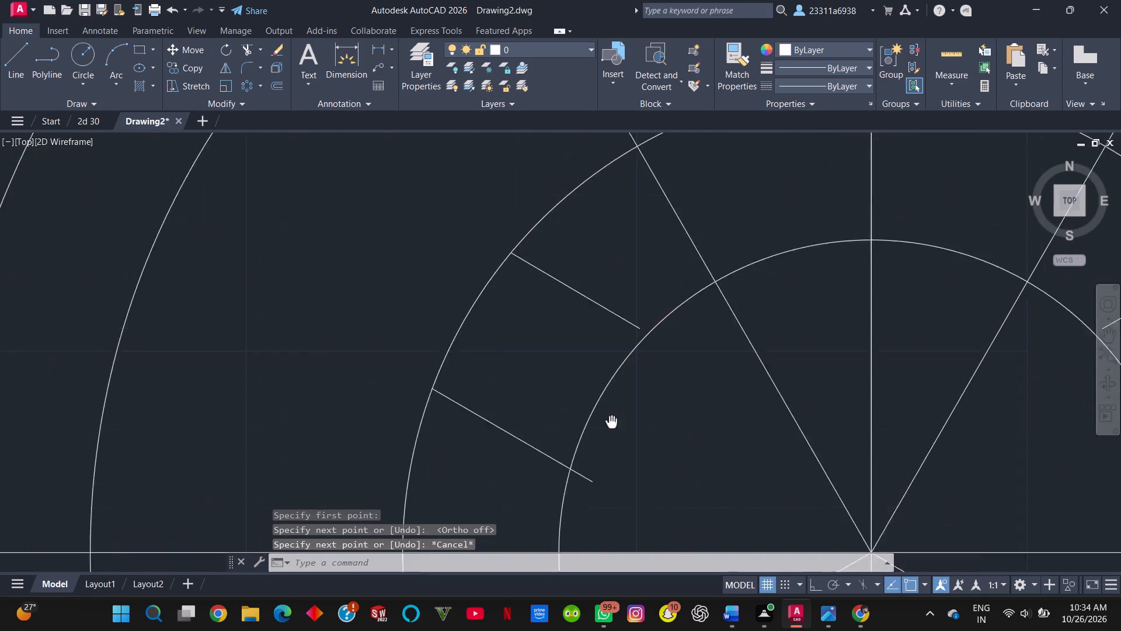
{"action": "middle_click_drag", "start_coordinate": [589, 446], "coordinate": [571, 460]}
{"action": "key", "text": "l"}
{"action": "key", "text": "Return"}
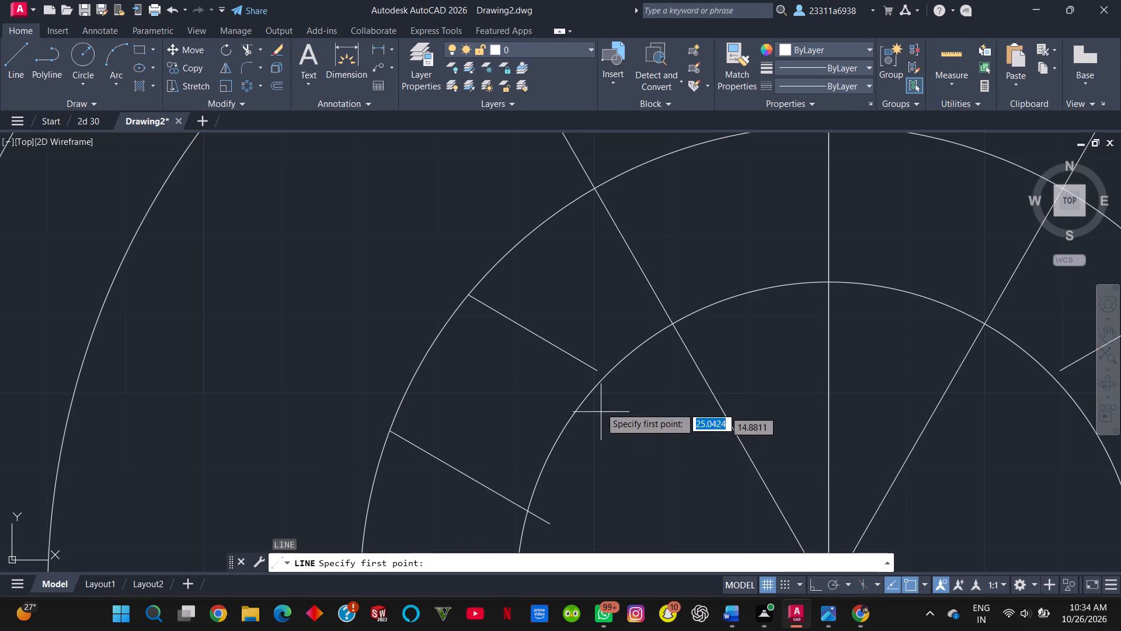
{"action": "scroll", "coordinate": [604, 375], "scroll_direction": "up", "scroll_amount": 2}
{"action": "left_click", "coordinate": [584, 366]}
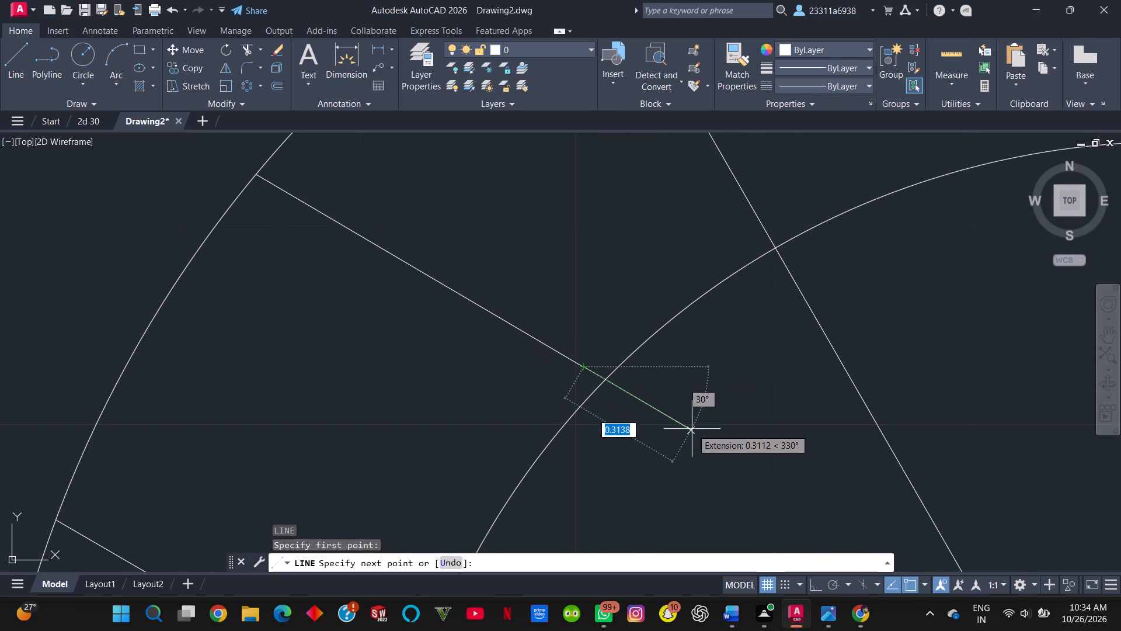
{"action": "double_click", "coordinate": [692, 429]}
{"action": "scroll", "coordinate": [692, 427], "scroll_direction": "down", "scroll_amount": 4}
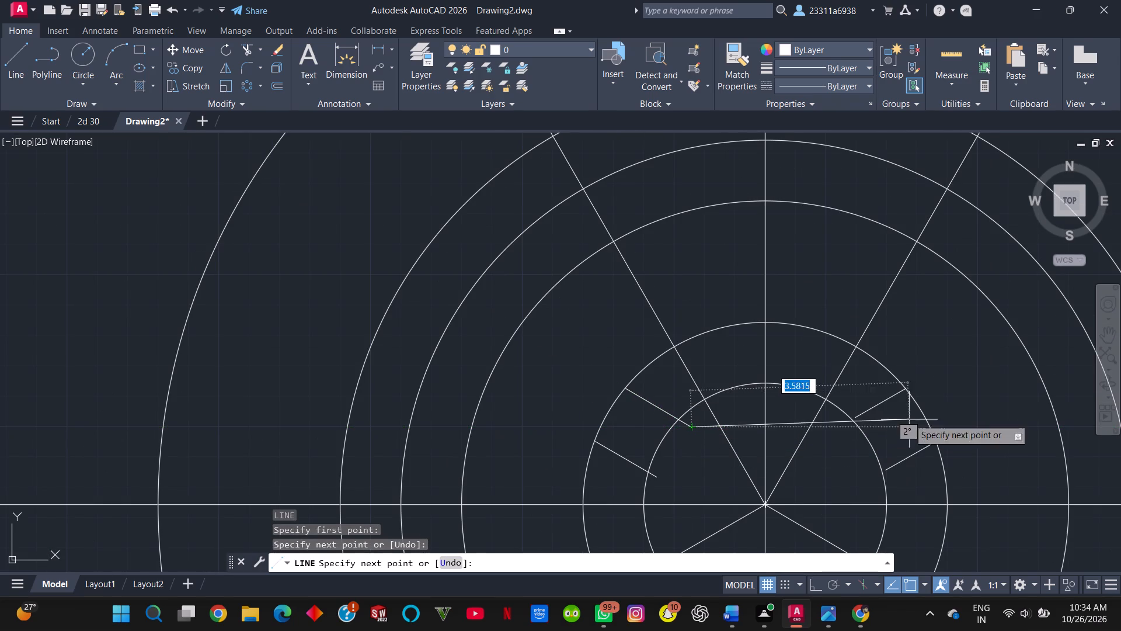
{"action": "key", "text": "Escape"}
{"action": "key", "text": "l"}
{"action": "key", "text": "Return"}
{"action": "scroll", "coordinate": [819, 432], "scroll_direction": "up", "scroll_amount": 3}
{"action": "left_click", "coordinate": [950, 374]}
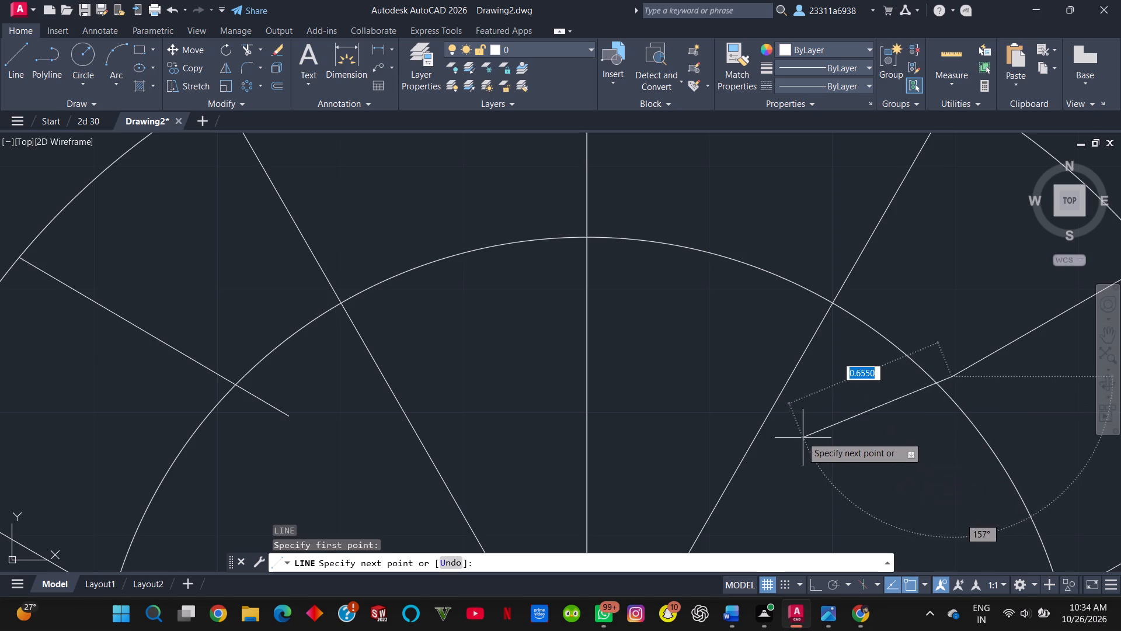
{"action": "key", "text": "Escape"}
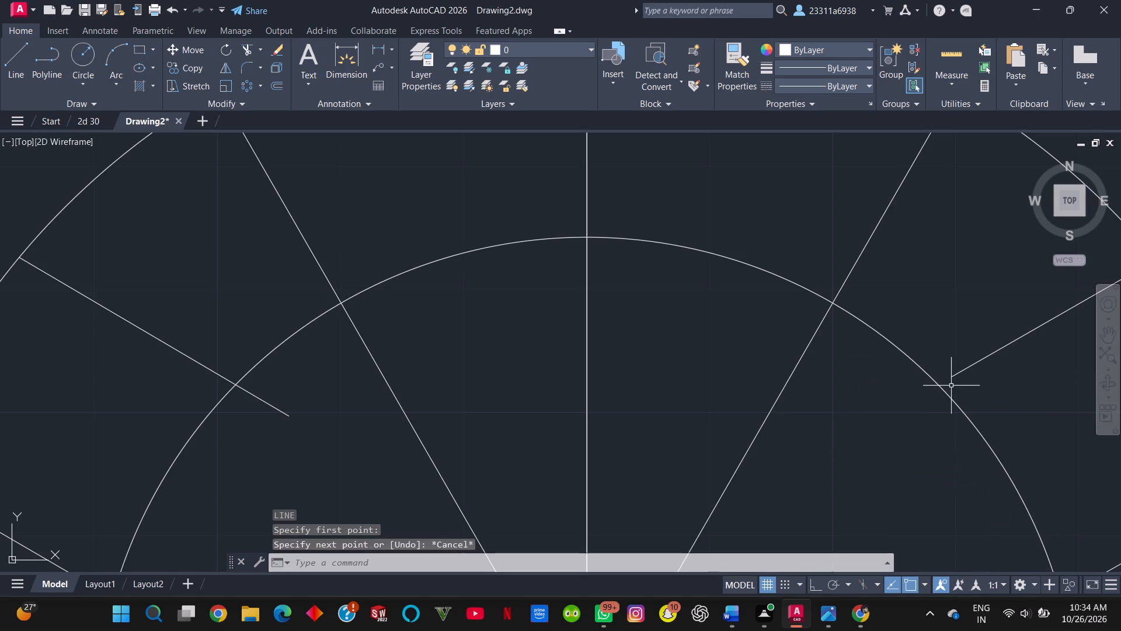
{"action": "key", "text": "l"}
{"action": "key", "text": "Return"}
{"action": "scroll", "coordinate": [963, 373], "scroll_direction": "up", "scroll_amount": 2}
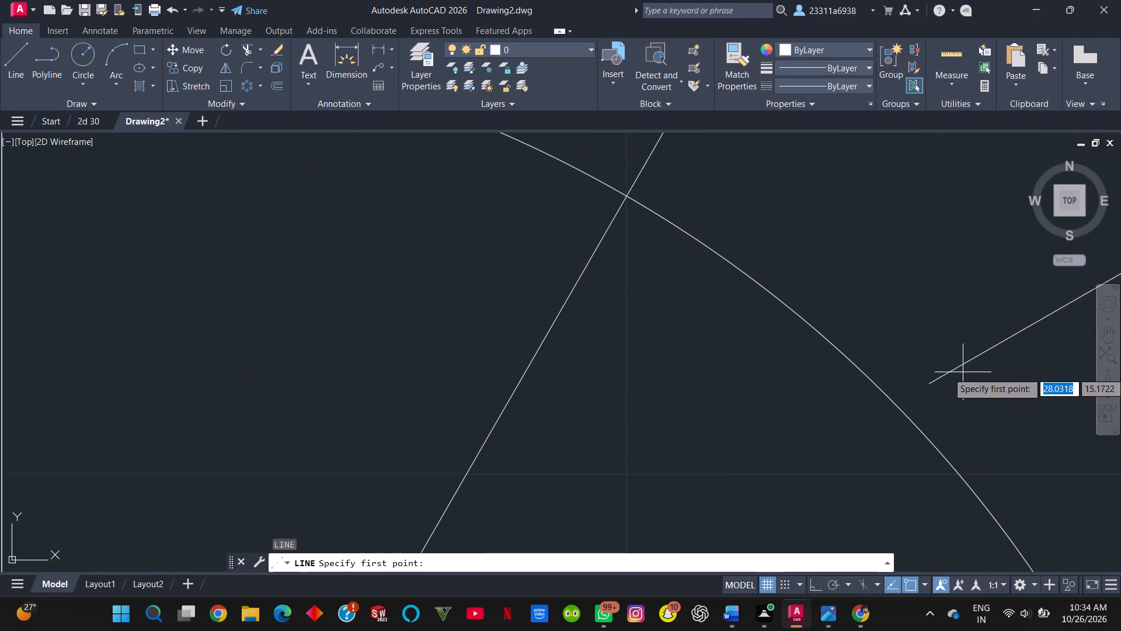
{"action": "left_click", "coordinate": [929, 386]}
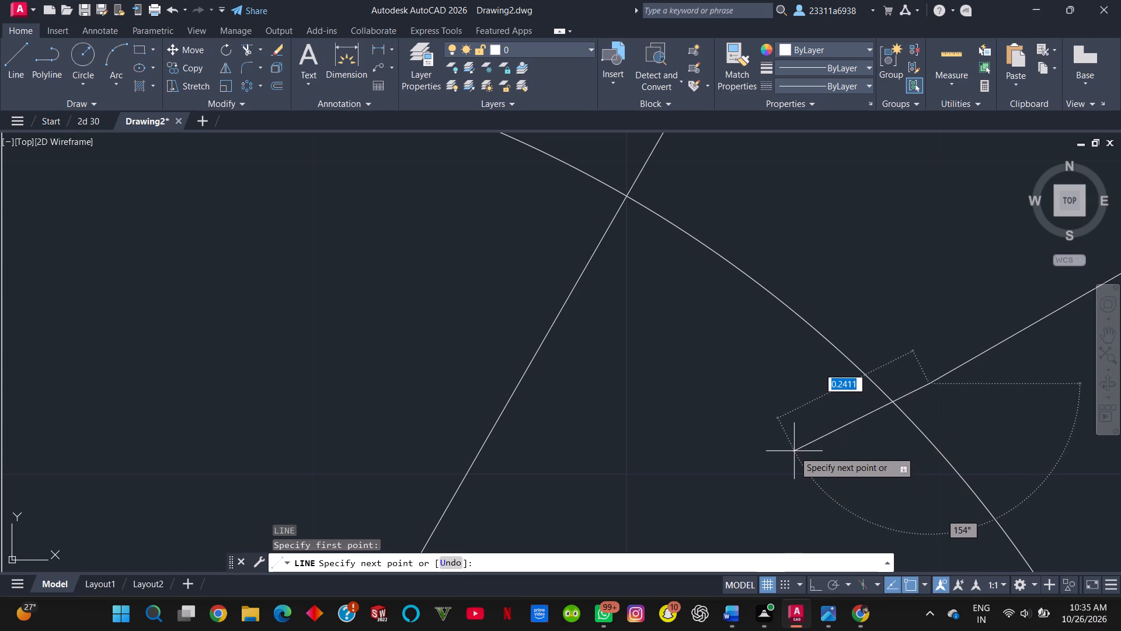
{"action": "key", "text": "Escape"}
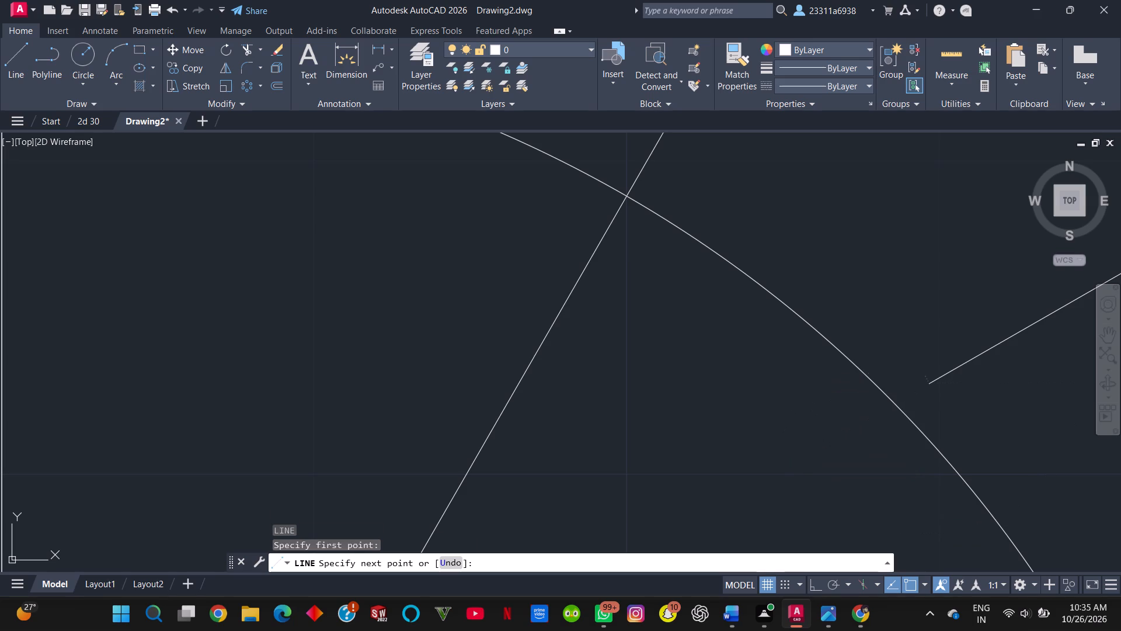
Extend the upper-right gap's lower edge across the innermost circle with a line about 0.27 units long at 210°.
{"action": "scroll", "coordinate": [899, 482], "scroll_direction": "up", "scroll_amount": 4}
{"action": "scroll", "coordinate": [899, 482], "scroll_direction": "down", "scroll_amount": 9}
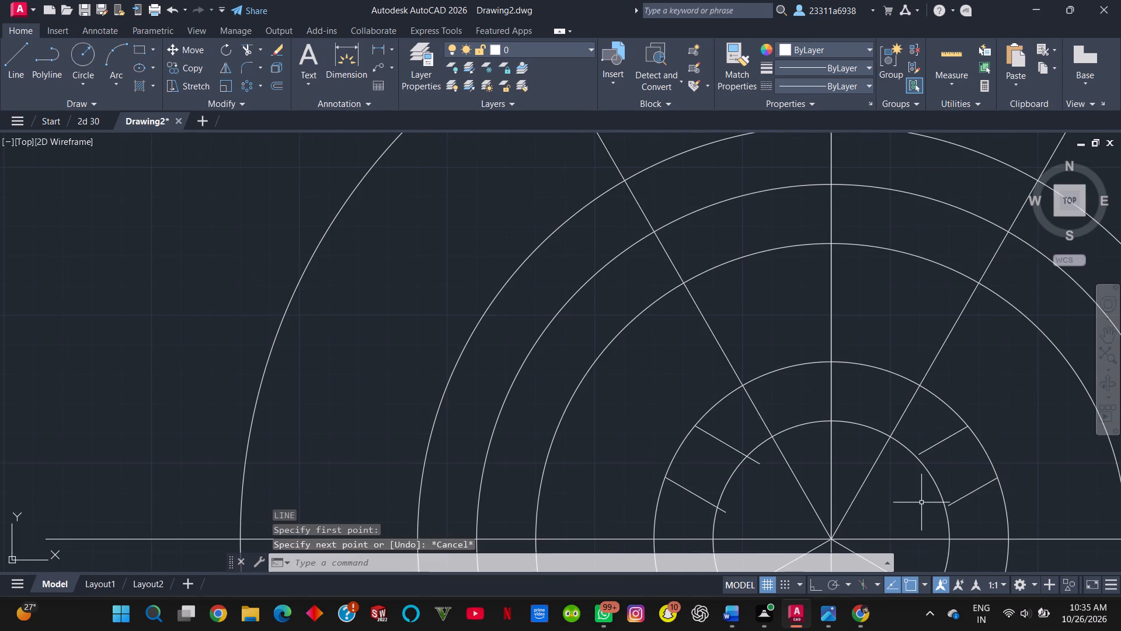
{"action": "middle_click_drag", "start_coordinate": [911, 499], "coordinate": [722, 429]}
{"action": "scroll", "coordinate": [727, 436], "scroll_direction": "up", "scroll_amount": 1}
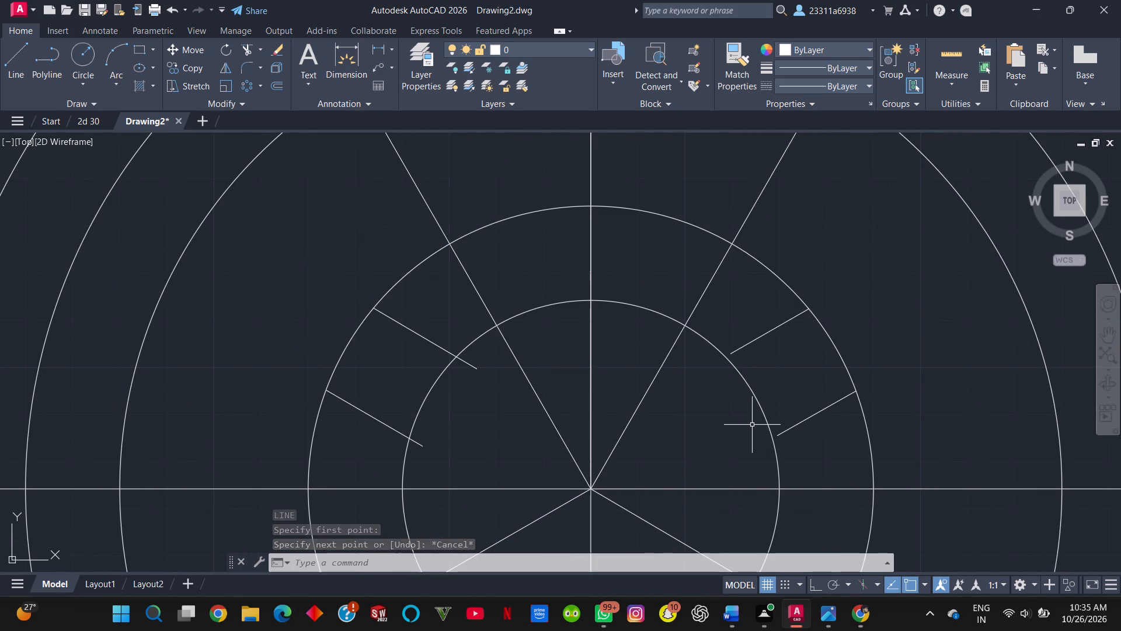
{"action": "key", "text": "l"}
{"action": "key", "text": "Return"}
{"action": "scroll", "coordinate": [800, 427], "scroll_direction": "up", "scroll_amount": 3}
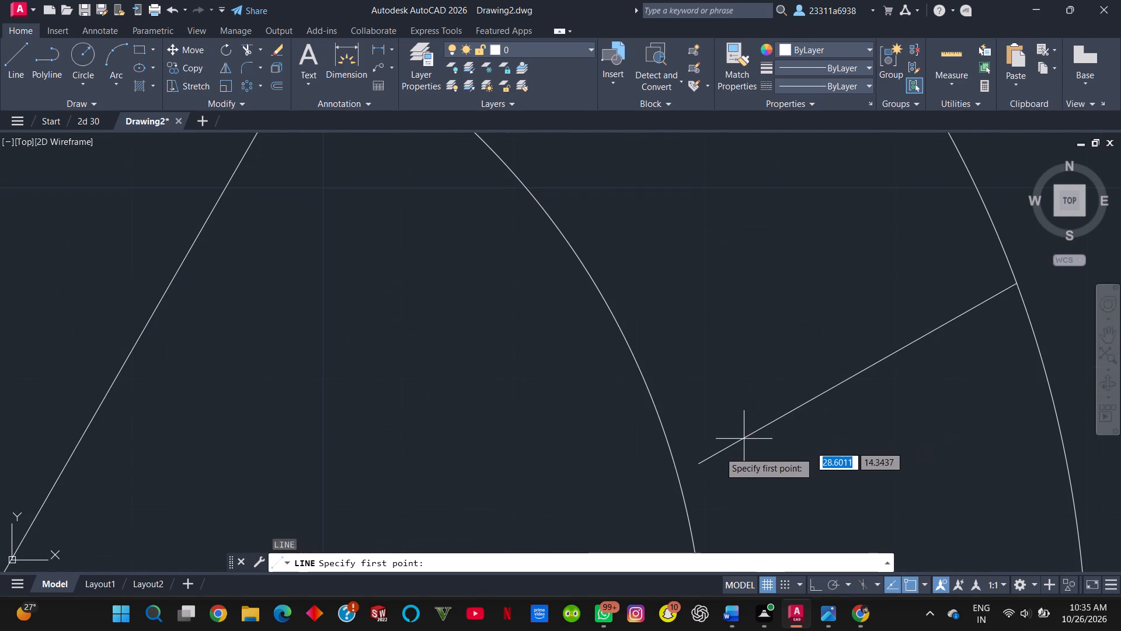
{"action": "left_click", "coordinate": [700, 460]}
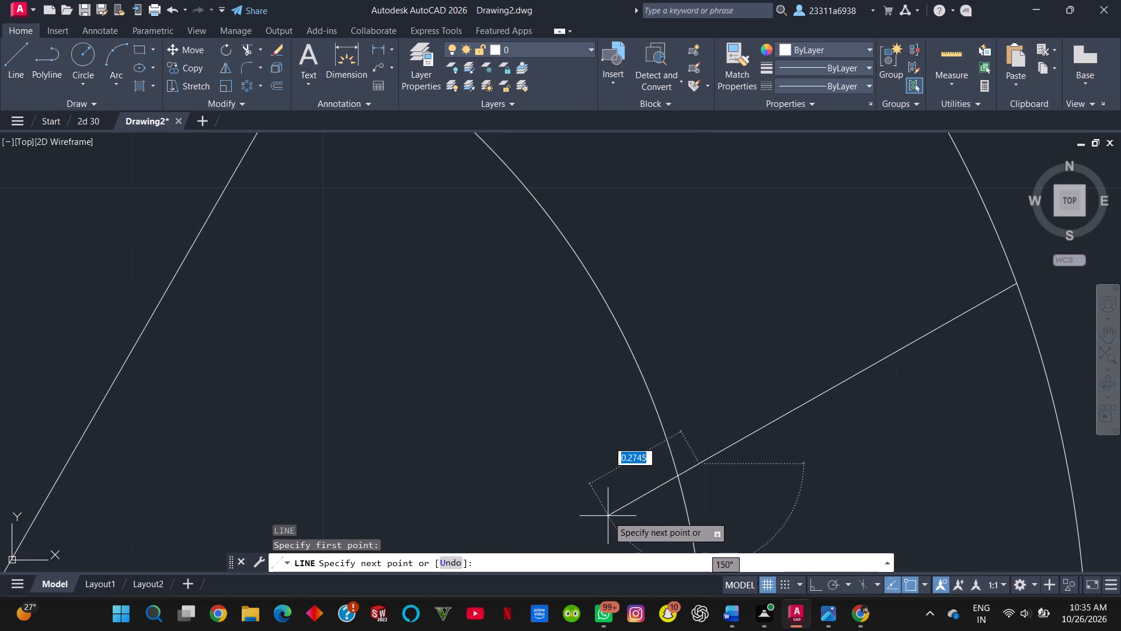
{"action": "left_click", "coordinate": [610, 516]}
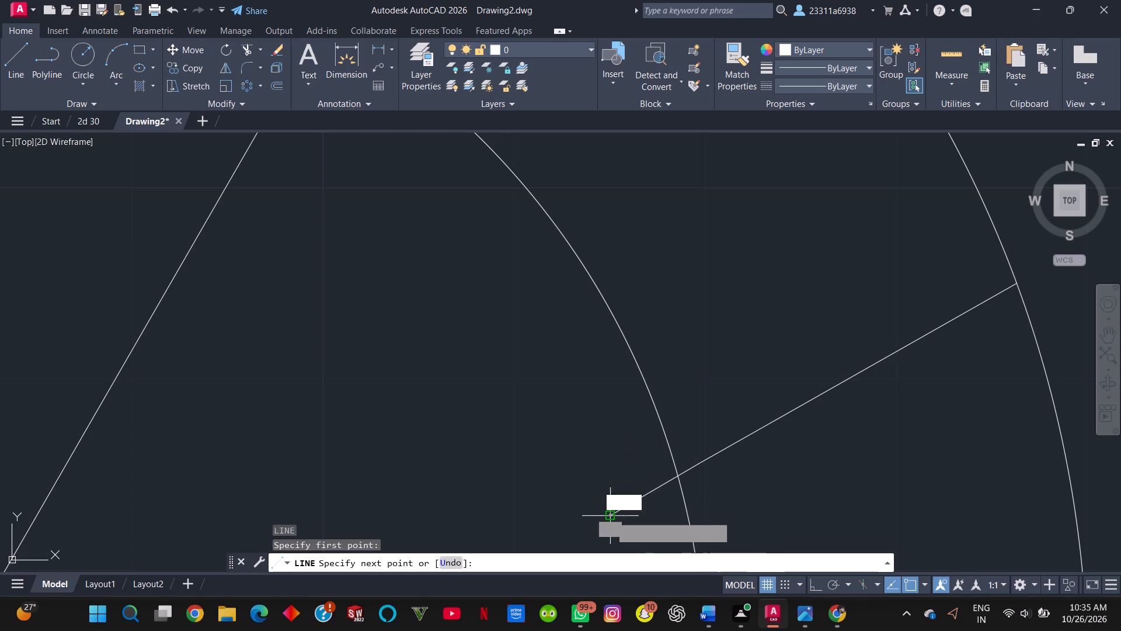
{"action": "key", "text": "Escape"}
Extend the upper-right gap's upper edge across the innermost circle with a short line at 210°.
{"action": "scroll", "coordinate": [544, 341], "scroll_direction": "down", "scroll_amount": 3}
{"action": "scroll", "coordinate": [519, 325], "scroll_direction": "up", "scroll_amount": 1}
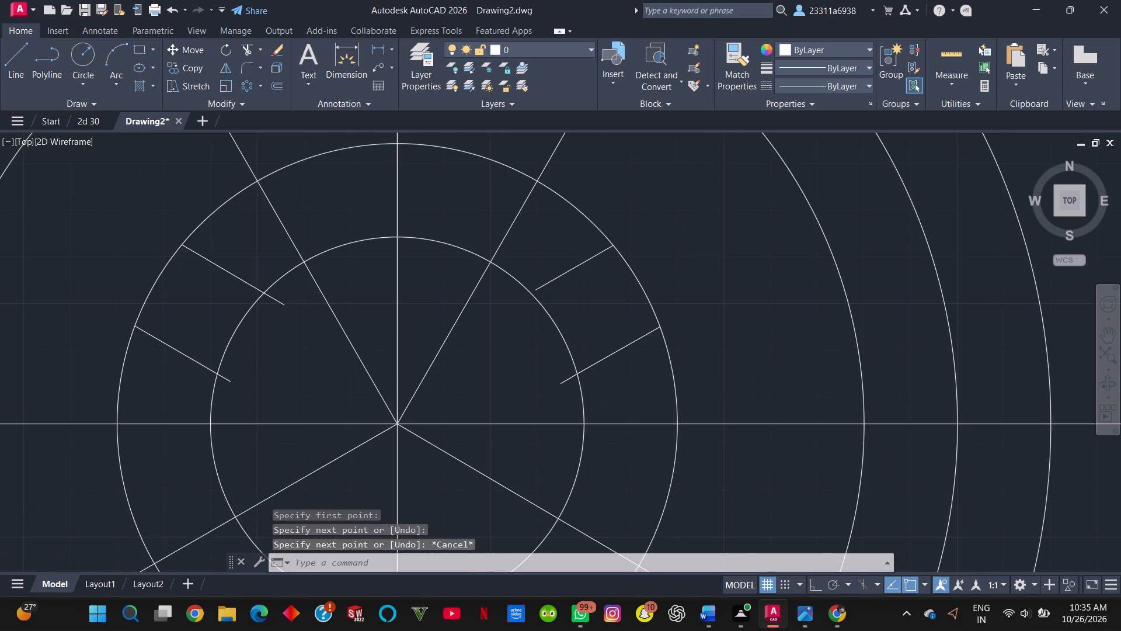
{"action": "scroll", "coordinate": [519, 325], "scroll_direction": "up", "scroll_amount": 1}
{"action": "key", "text": "l"}
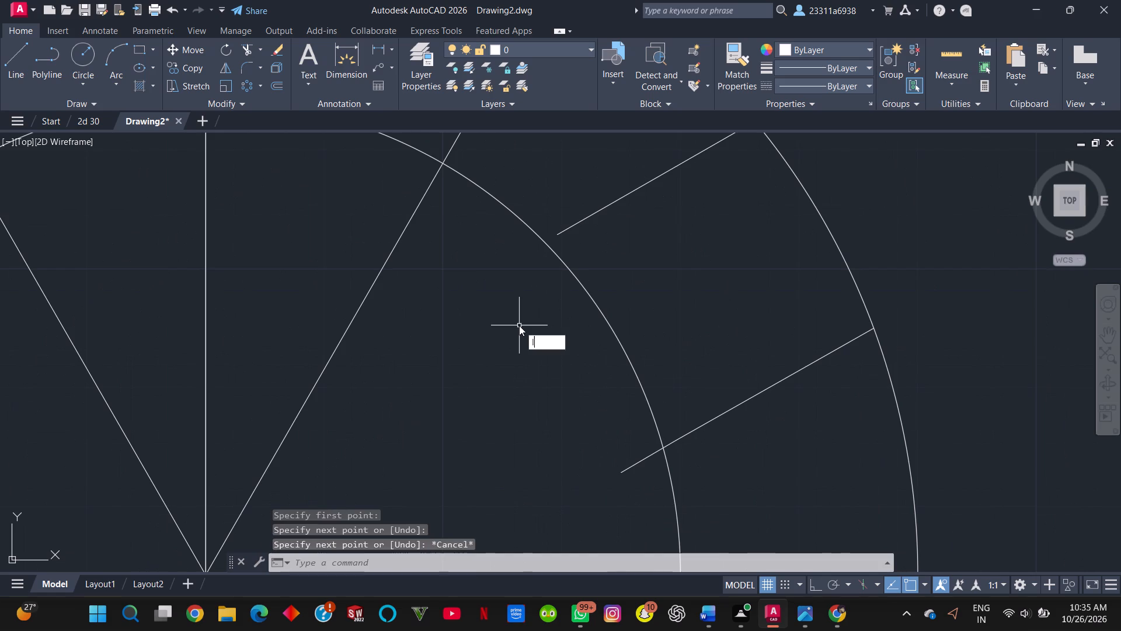
{"action": "key", "text": "Return"}
{"action": "double_click", "coordinate": [555, 237]}
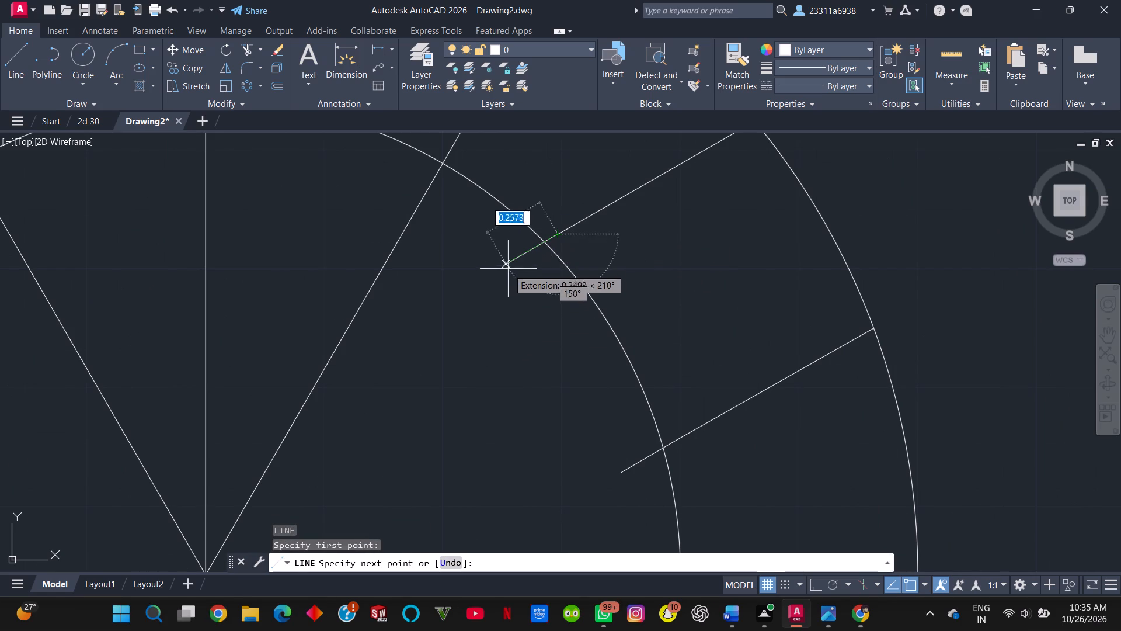
{"action": "left_click", "coordinate": [494, 278]}
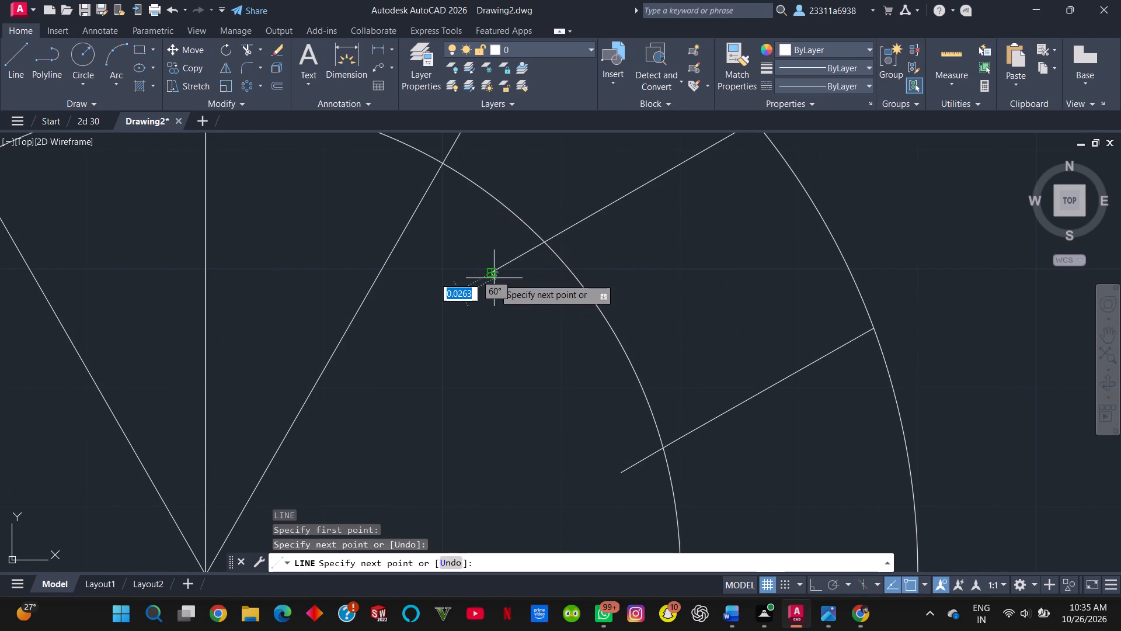
{"action": "key", "text": "Escape"}
Trim the ends of the upper-right and upper-left gap edge lines that protrude inside the innermost circle.
{"action": "scroll", "coordinate": [494, 278], "scroll_direction": "down", "scroll_amount": 2}
{"action": "type", "text": "tr"}
{"action": "left_click", "coordinate": [535, 330]}
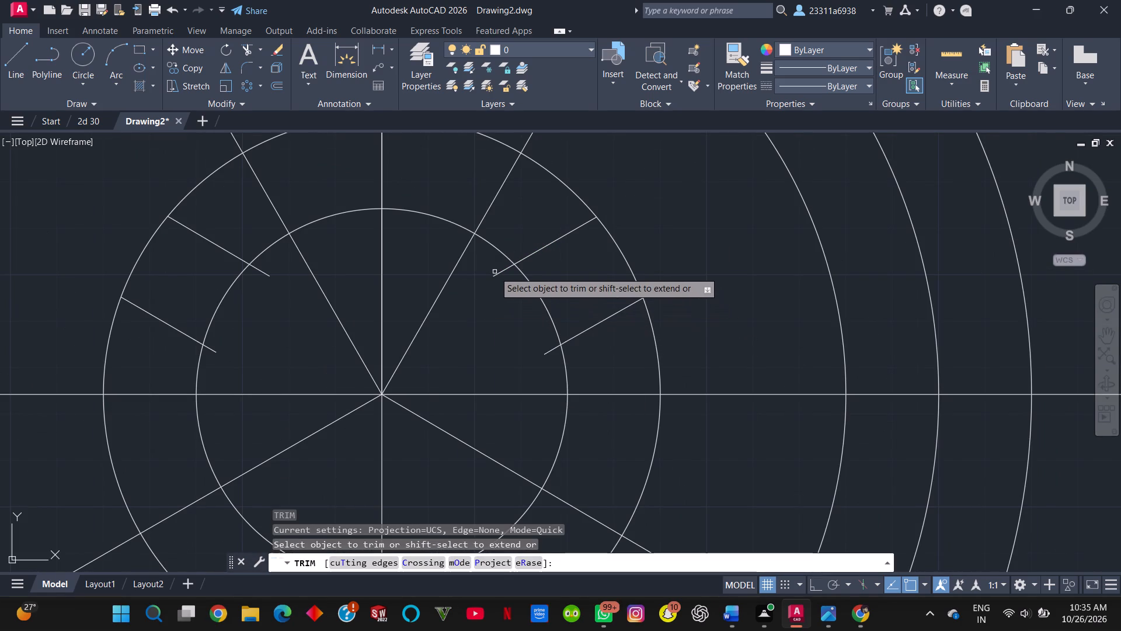
{"action": "left_click", "coordinate": [499, 272]}
{"action": "left_click_drag", "start_coordinate": [500, 272], "coordinate": [557, 359]}
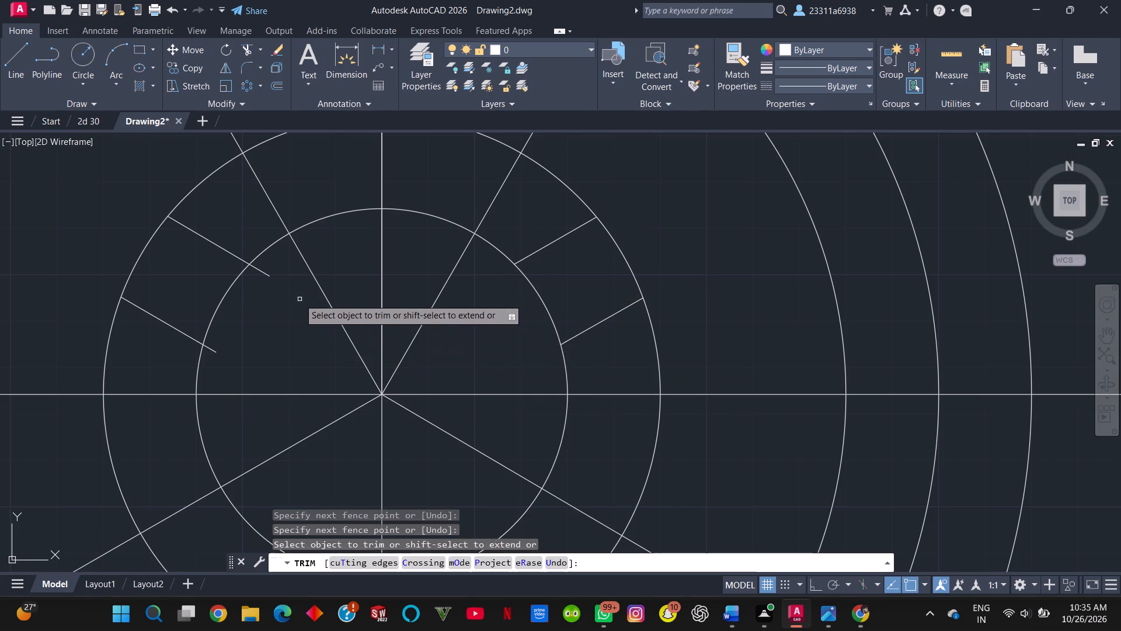
{"action": "left_click_drag", "start_coordinate": [281, 262], "coordinate": [209, 360]}
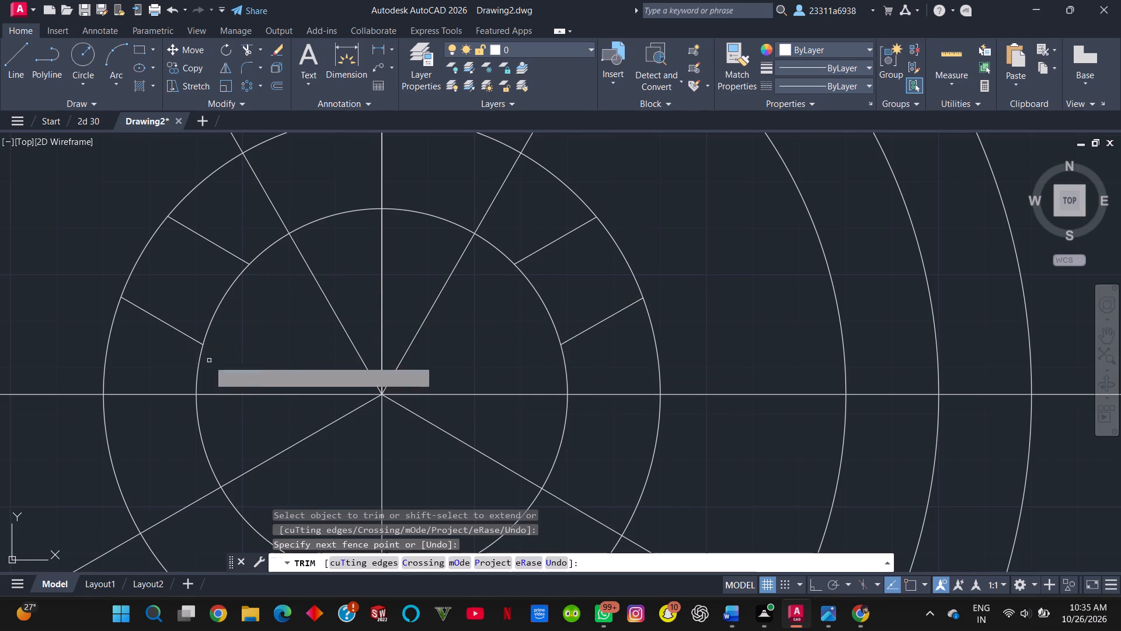
After checking the practice drawing, trim the inner and outer ring circles between the two edges of the bottom gap.
{"action": "scroll", "coordinate": [284, 318], "scroll_direction": "down", "scroll_amount": 1}
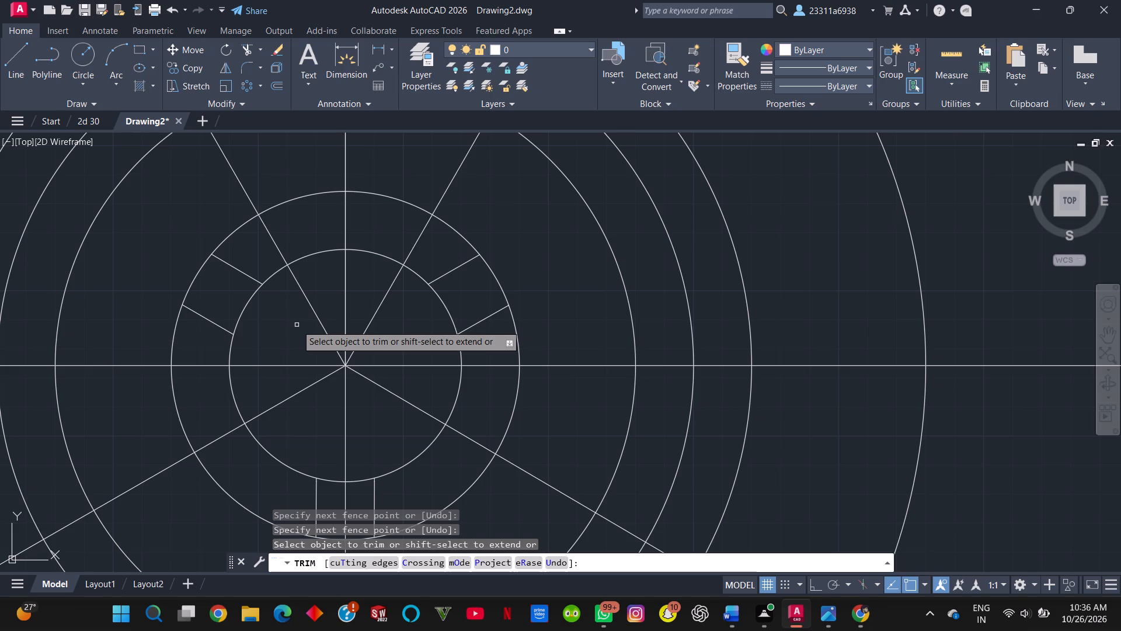
{"action": "key", "text": "alt+Tab"}
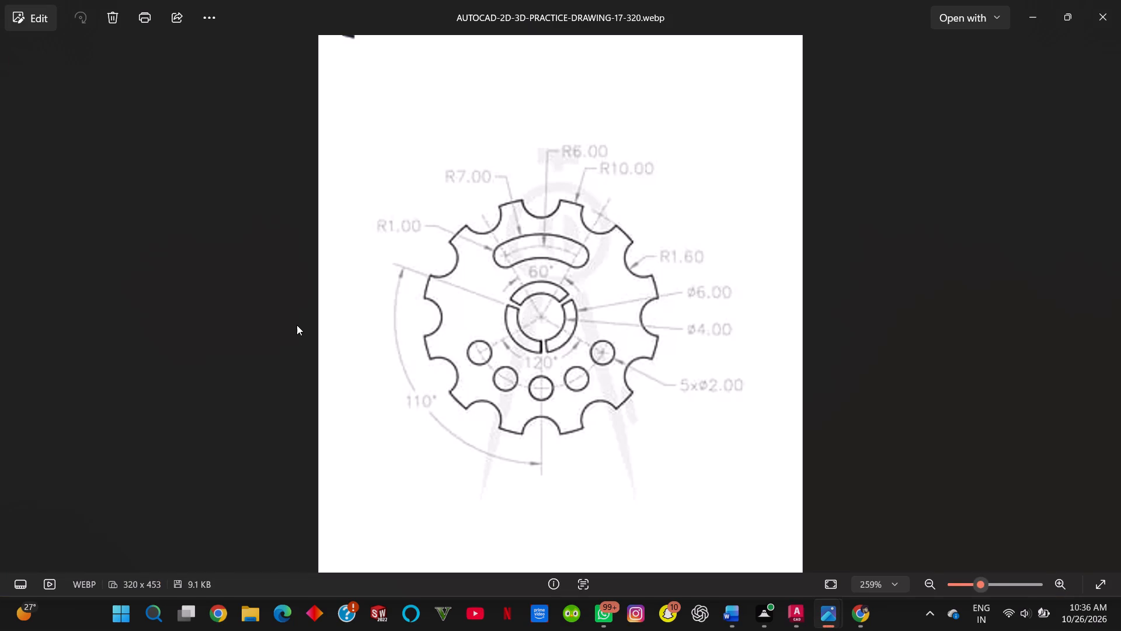
{"action": "key", "text": "alt+Tab"}
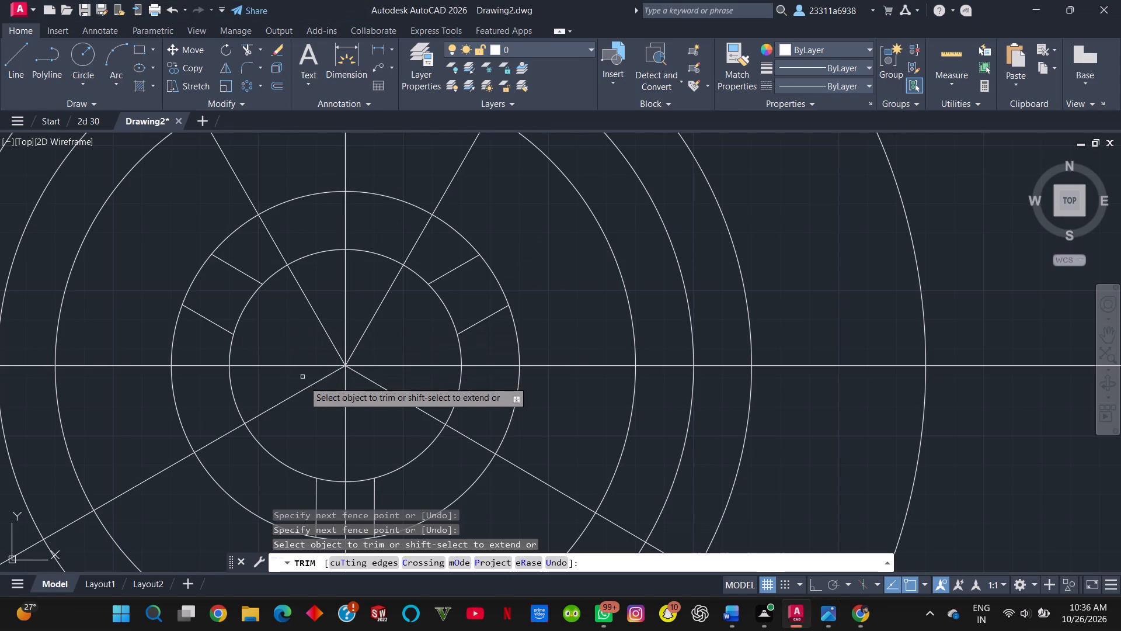
{"action": "left_click_drag", "start_coordinate": [325, 475], "coordinate": [335, 501]}
{"action": "left_click", "coordinate": [335, 501]}
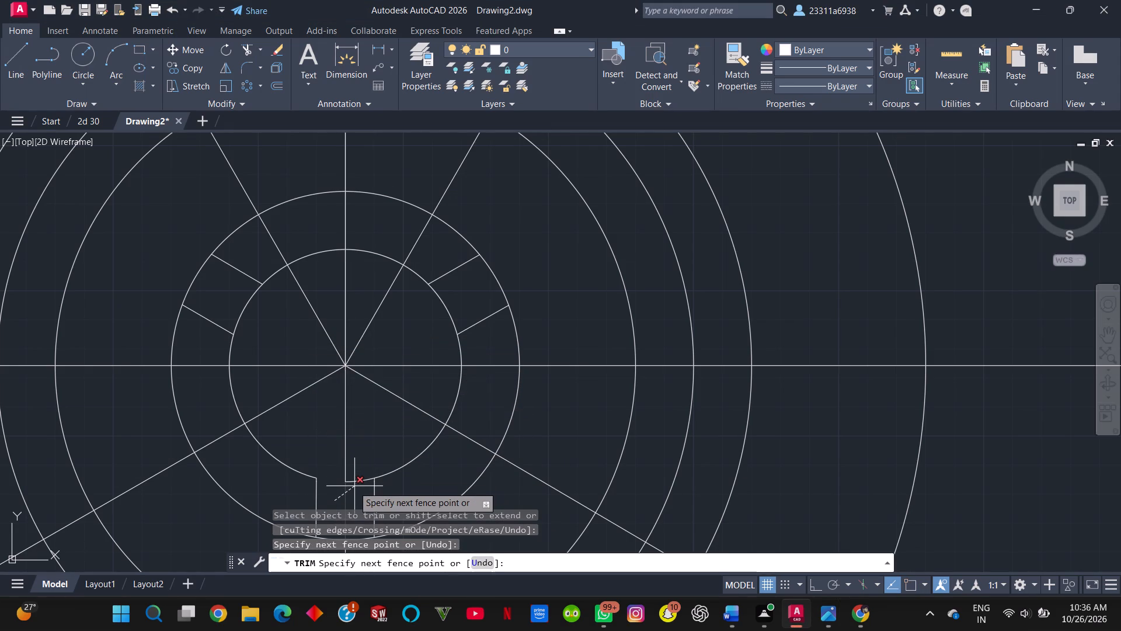
{"action": "left_click", "coordinate": [336, 497]}
{"action": "left_click_drag", "start_coordinate": [361, 463], "coordinate": [359, 495]}
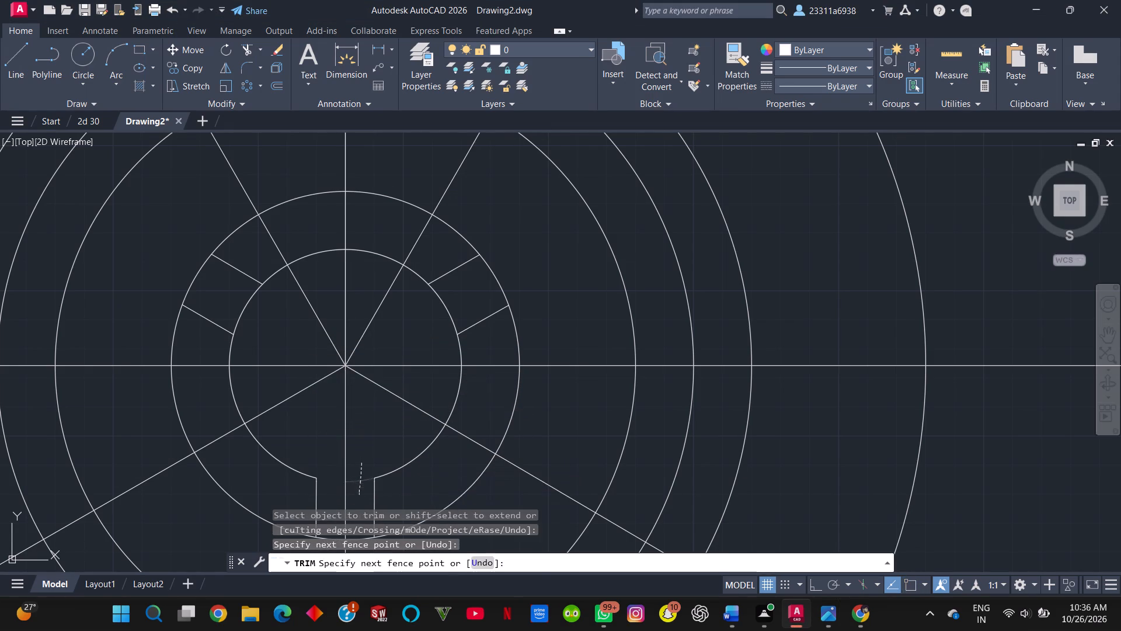
{"action": "scroll", "coordinate": [359, 495], "scroll_direction": "down", "scroll_amount": 2}
{"action": "scroll", "coordinate": [350, 516], "scroll_direction": "up", "scroll_amount": 2}
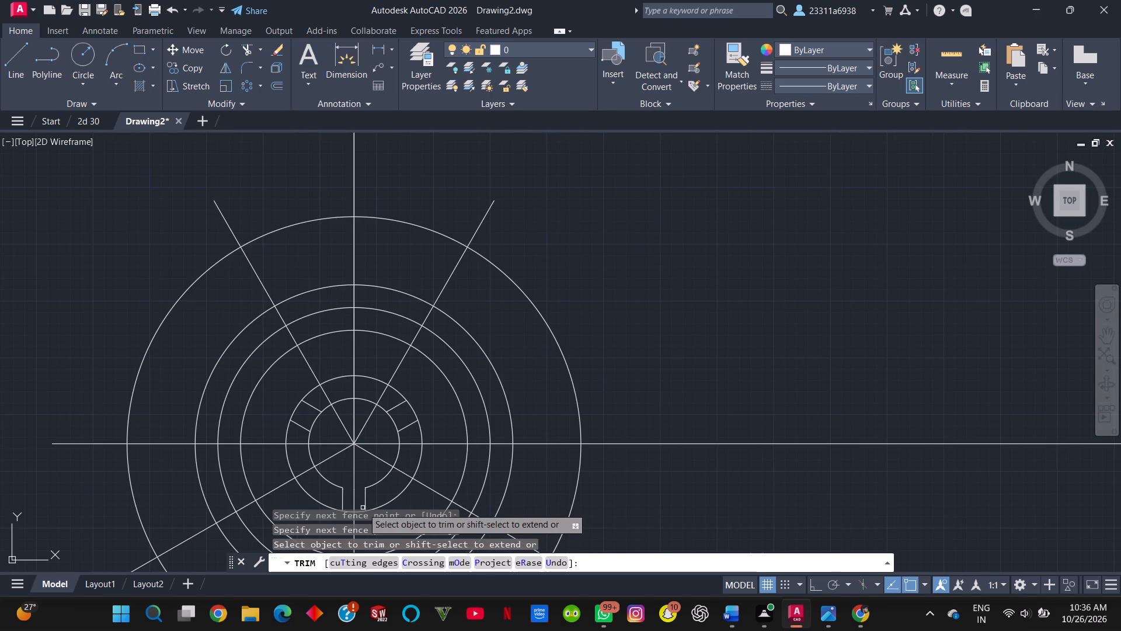
{"action": "scroll", "coordinate": [363, 508], "scroll_direction": "up", "scroll_amount": 2}
{"action": "scroll", "coordinate": [361, 503], "scroll_direction": "down", "scroll_amount": 1}
{"action": "middle_click_drag", "start_coordinate": [358, 500], "coordinate": [361, 445]}
{"action": "scroll", "coordinate": [358, 469], "scroll_direction": "up", "scroll_amount": 1}
{"action": "left_click_drag", "start_coordinate": [351, 455], "coordinate": [351, 477]}
{"action": "left_click", "coordinate": [326, 464]}
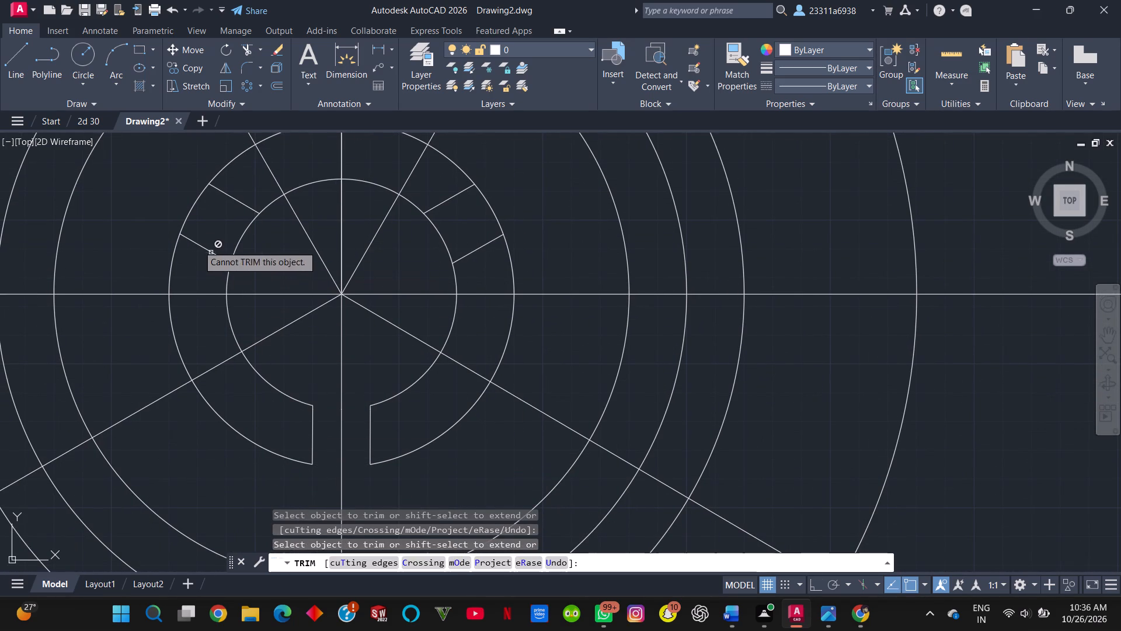
Trim the inner and outer ring circles between the edges of the upper-left and upper-right gaps, and end Trim.
{"action": "left_click", "coordinate": [187, 214]}
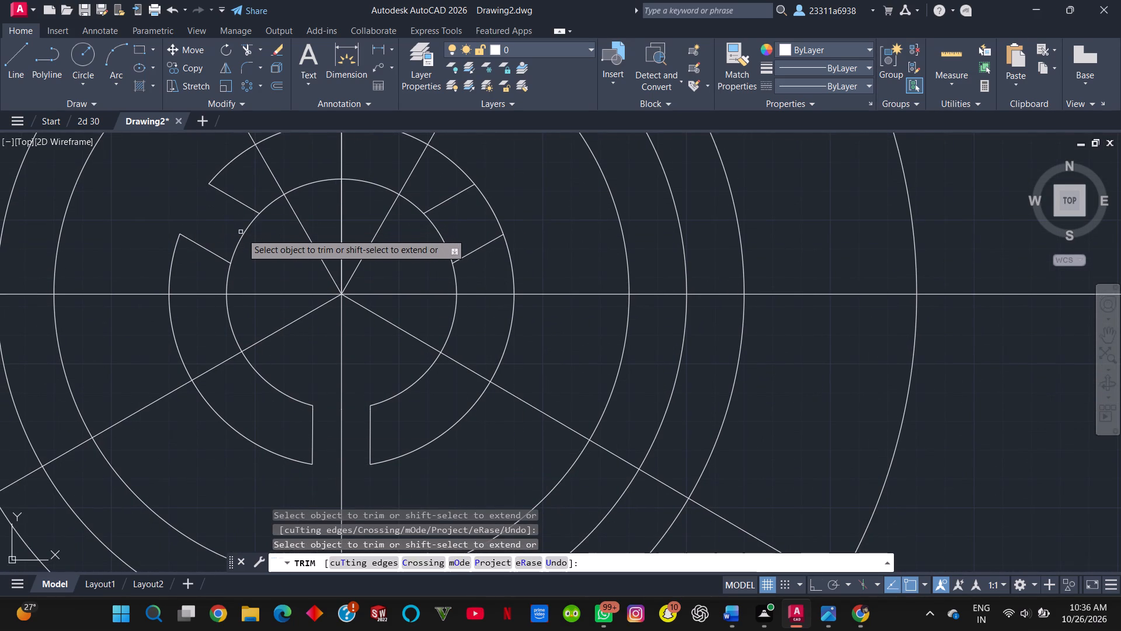
{"action": "left_click", "coordinate": [242, 233]}
{"action": "left_click", "coordinate": [437, 234]}
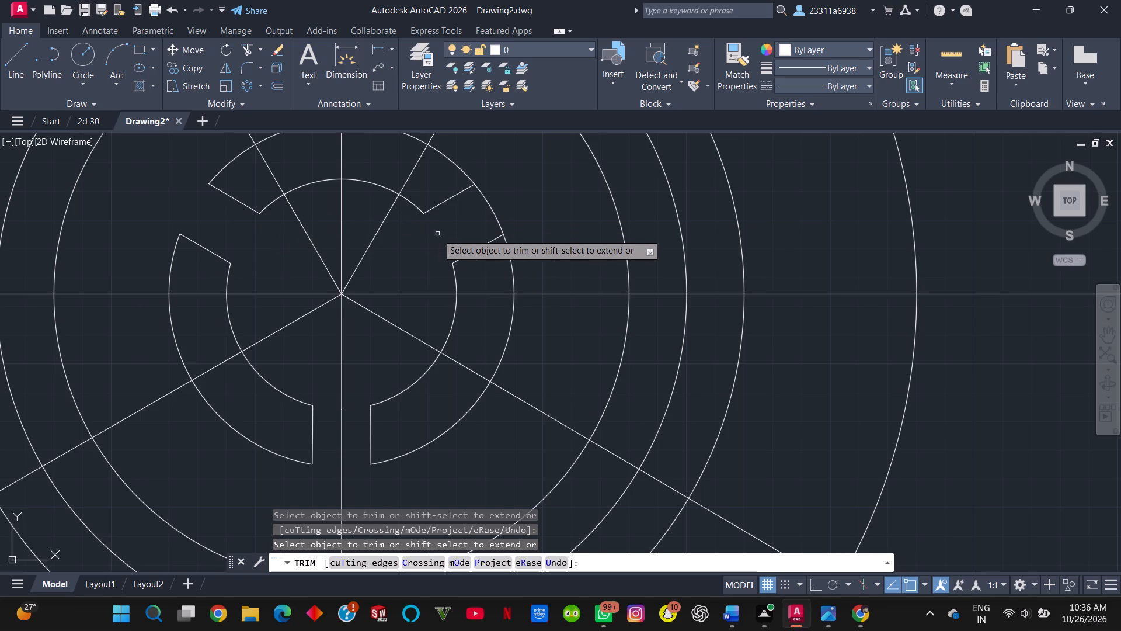
{"action": "left_click", "coordinate": [485, 202]}
{"action": "scroll", "coordinate": [485, 200], "scroll_direction": "up", "scroll_amount": 1}
{"action": "scroll", "coordinate": [483, 220], "scroll_direction": "down", "scroll_amount": 3}
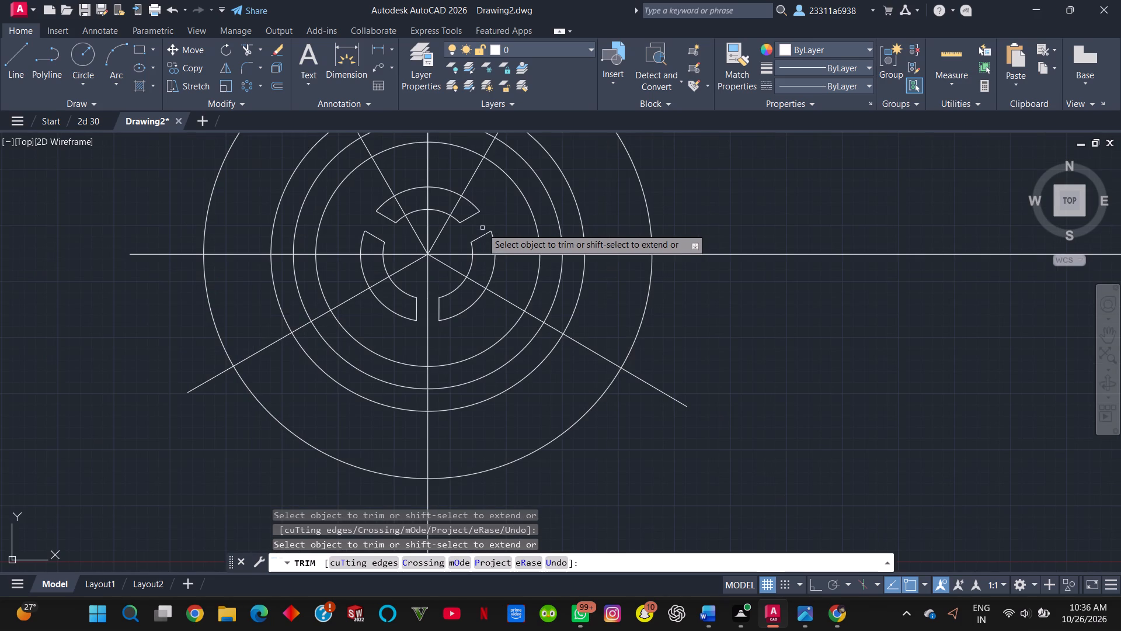
{"action": "key", "text": "Escape"}
Consult the practice drawing and draw a radius 1 circle where the upper-left ray crosses the middle of the three slot circles.
{"action": "key", "text": "alt+Tab"}
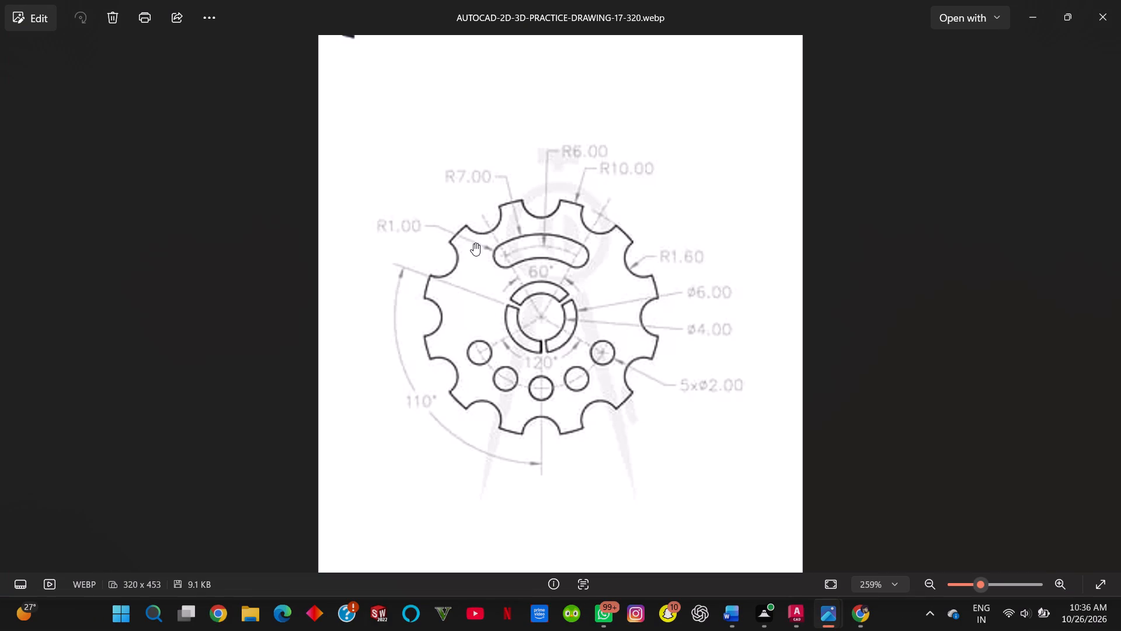
{"action": "key", "text": "alt+Tab"}
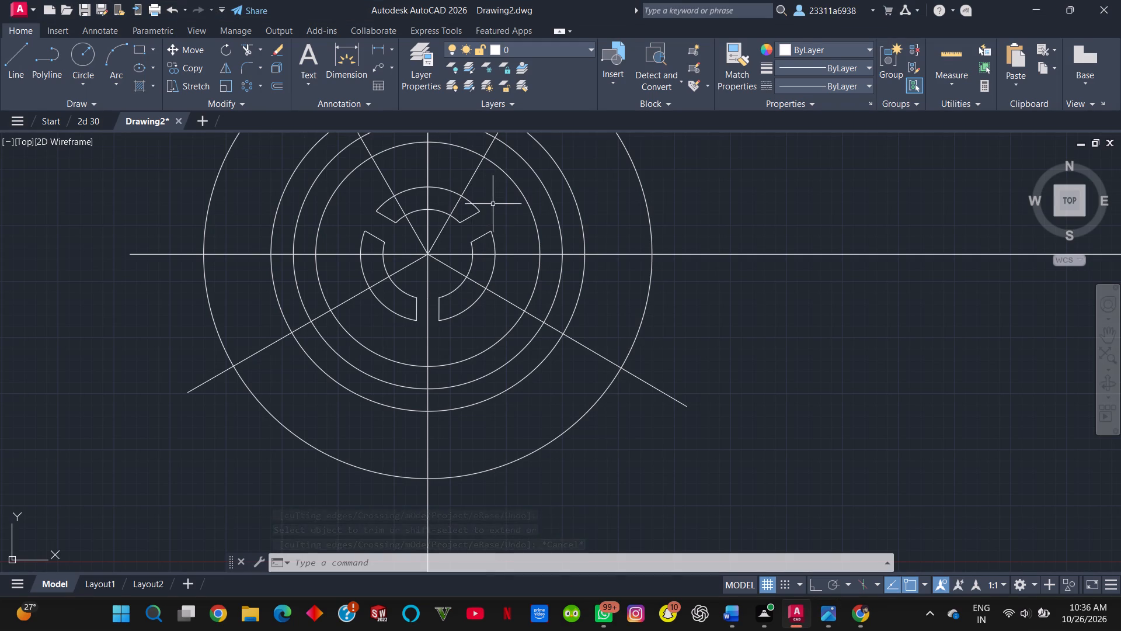
{"action": "middle_click_drag", "start_coordinate": [502, 207], "coordinate": [513, 284]}
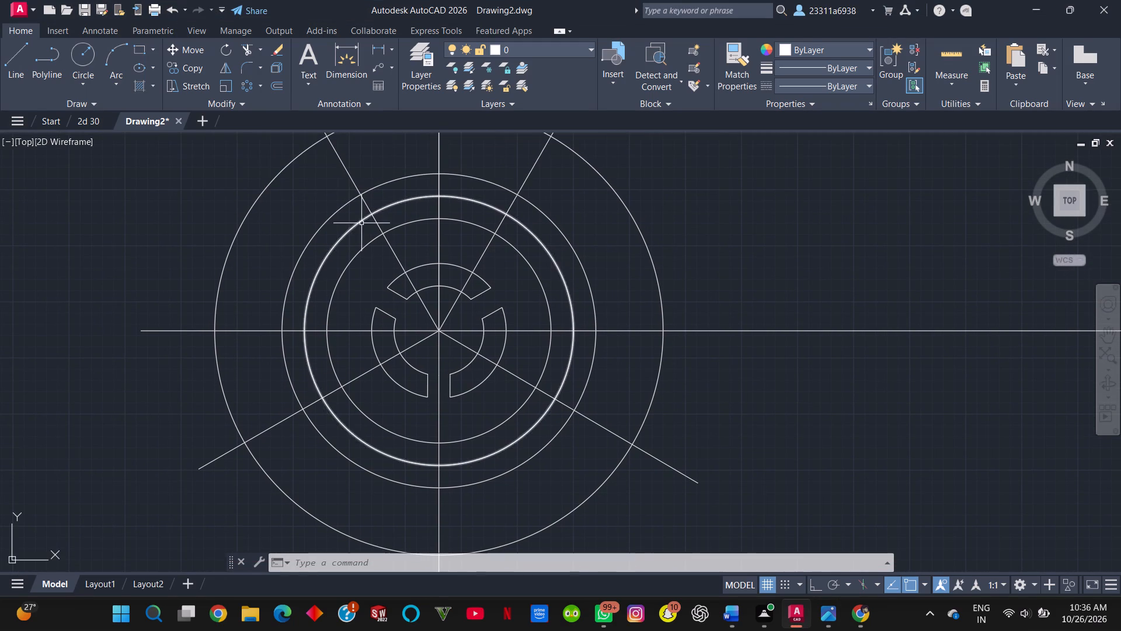
{"action": "left_click", "coordinate": [86, 48]}
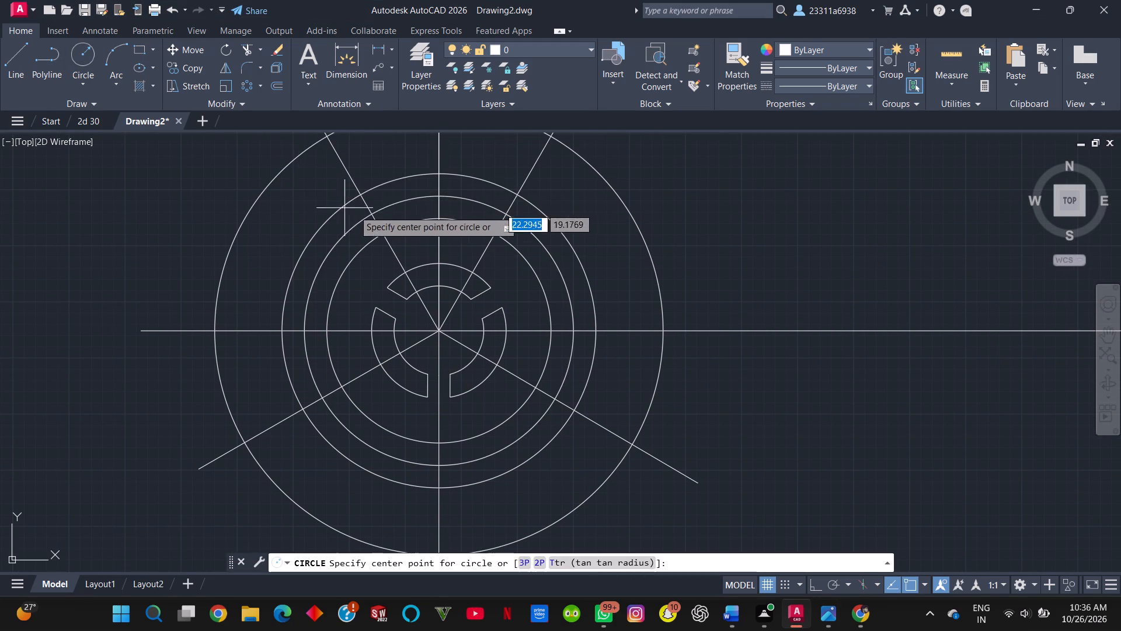
{"action": "double_click", "coordinate": [370, 218]}
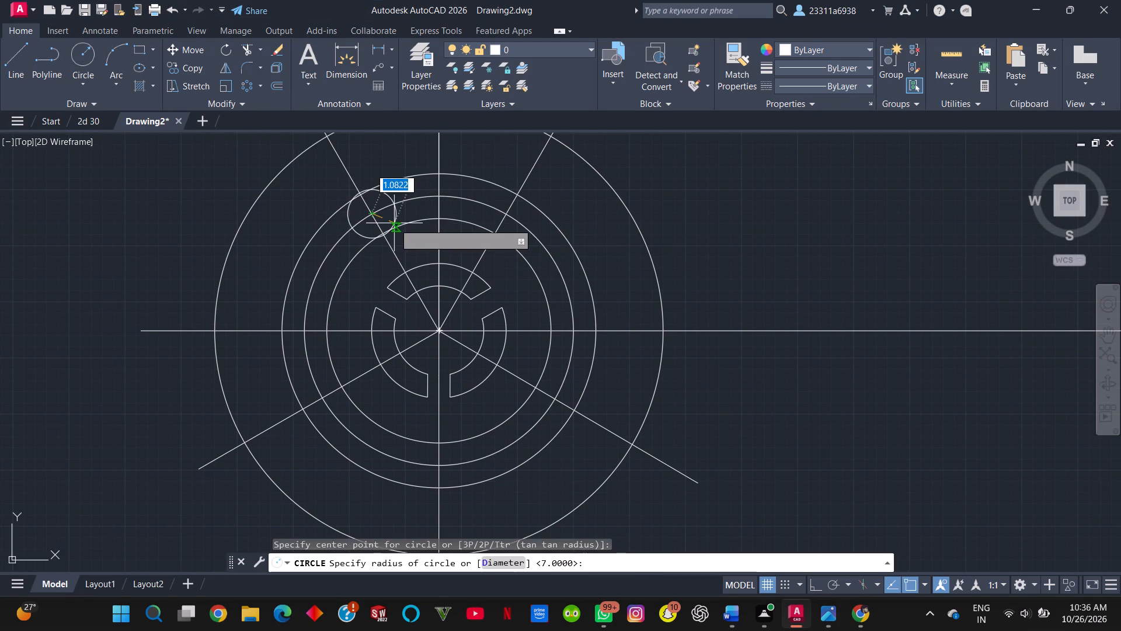
{"action": "key", "text": "1"}
{"action": "key", "text": "Return"}
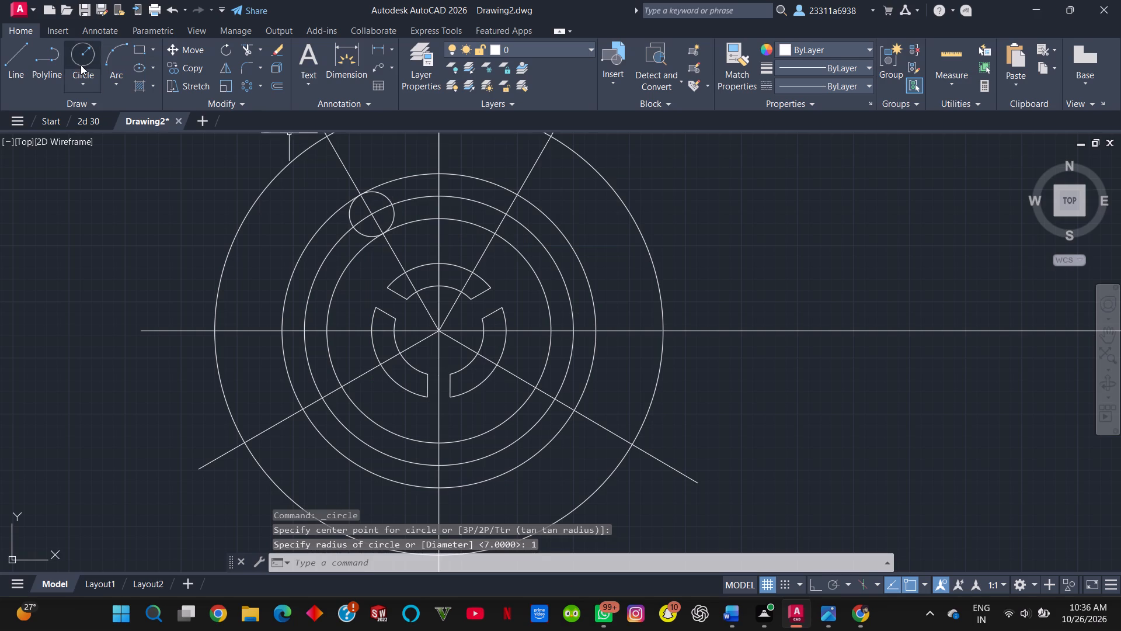
Draw a radius 1 circle where the upper-right ray crosses the middle slot circle.
{"action": "left_click", "coordinate": [81, 64]}
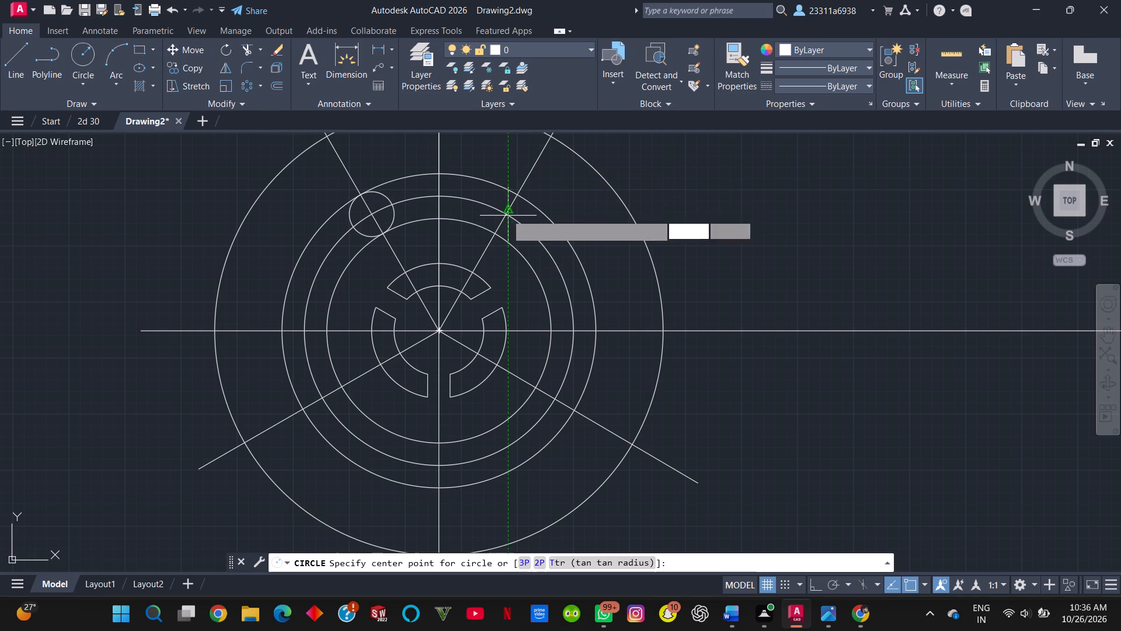
{"action": "scroll", "coordinate": [500, 214], "scroll_direction": "up", "scroll_amount": 3}
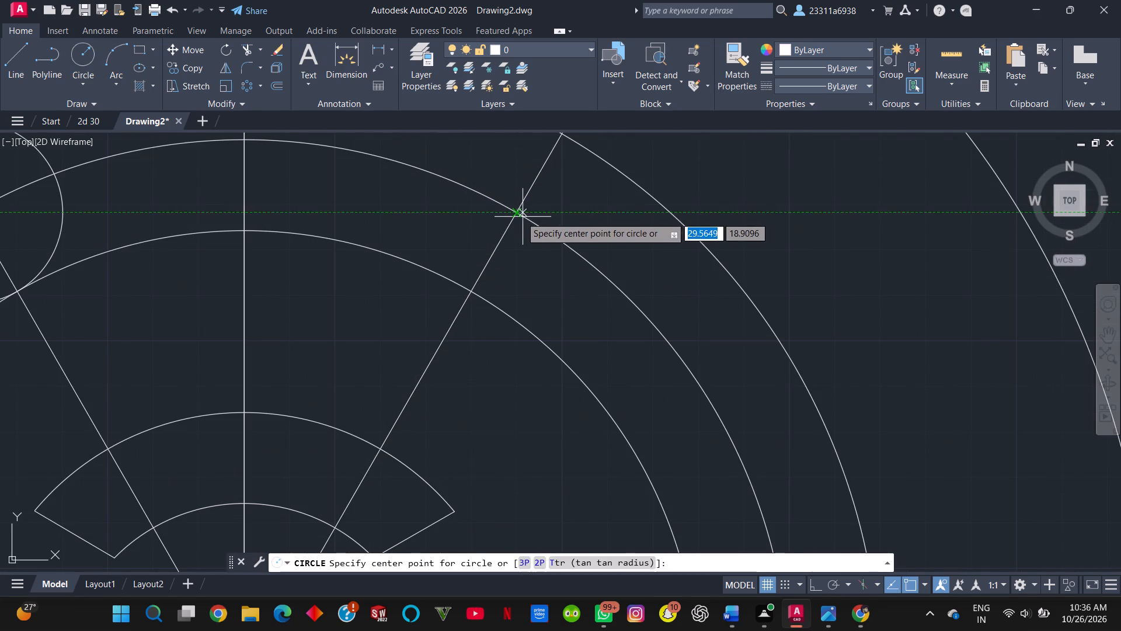
{"action": "left_click", "coordinate": [515, 213]}
{"action": "key", "text": "1"}
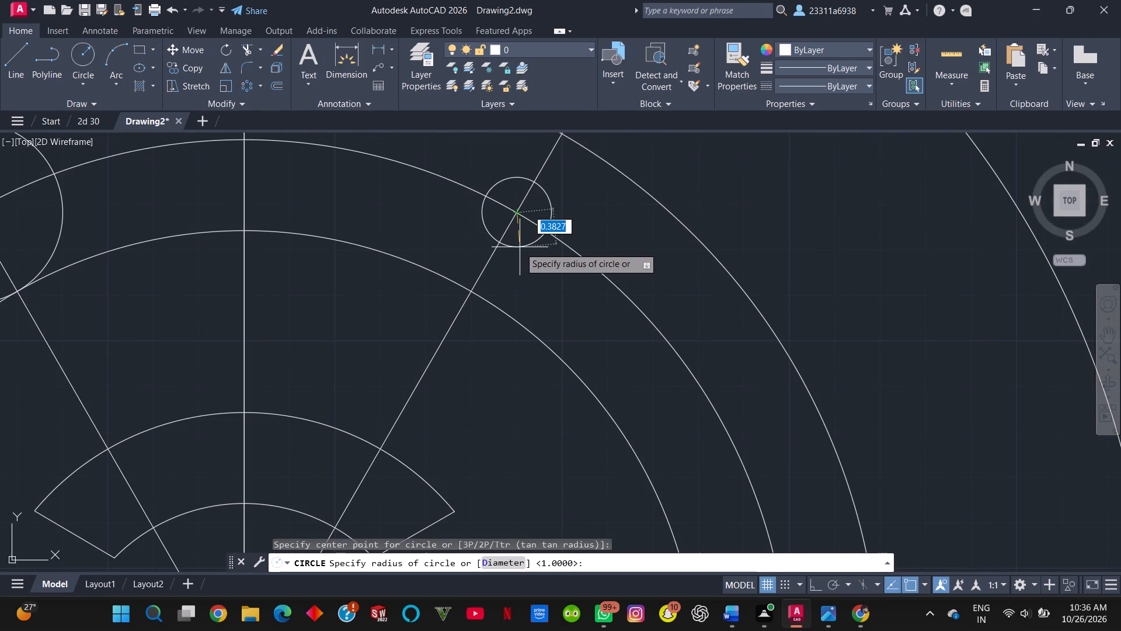
{"action": "key", "text": "Return"}
{"action": "scroll", "coordinate": [520, 247], "scroll_direction": "up", "scroll_amount": 3}
{"action": "scroll", "coordinate": [520, 247], "scroll_direction": "down", "scroll_amount": 5}
{"action": "key", "text": "Escape"}
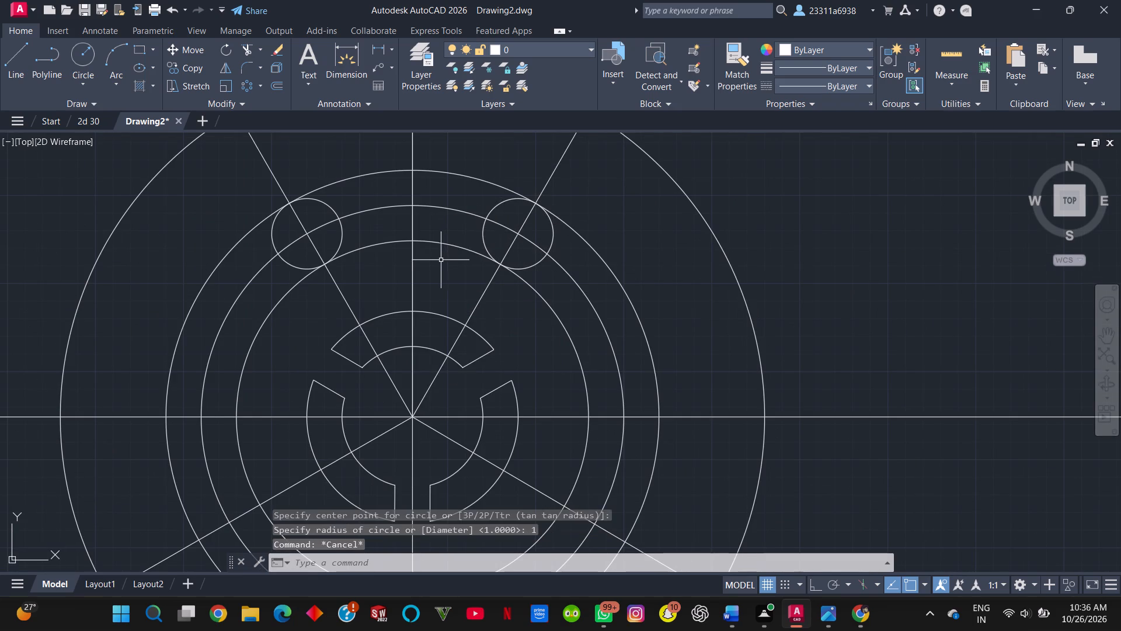
Trim the left end circle's inward side, the middle slot circle up to the vertical centre line, and that line's segment within the slot.
{"action": "type", "text": "tr"}
{"action": "left_click", "coordinate": [472, 297]}
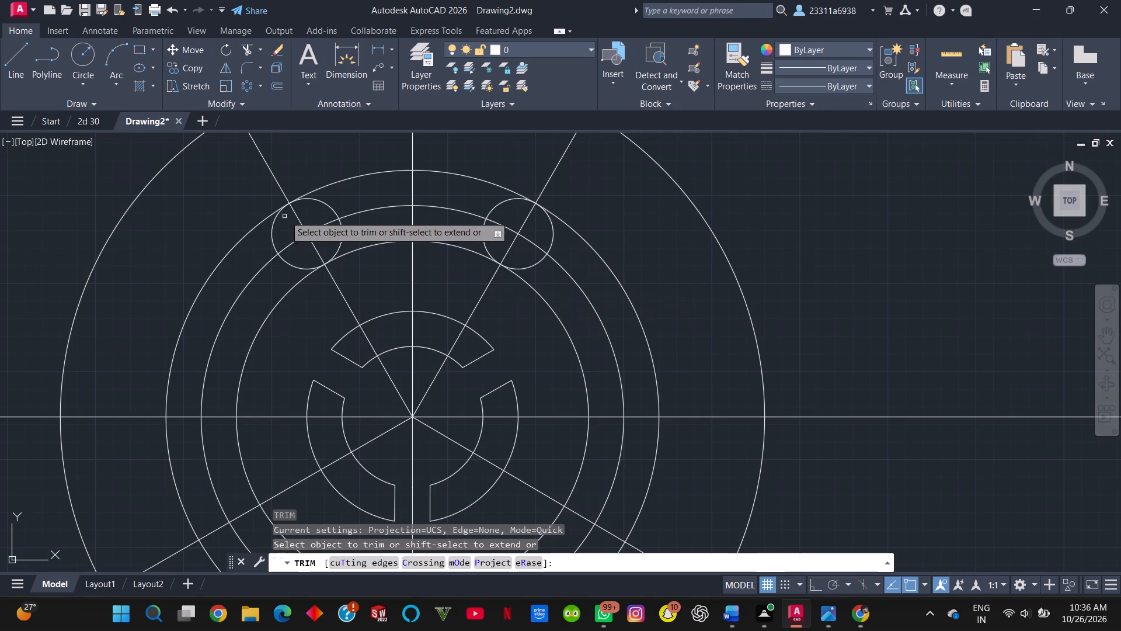
{"action": "left_click", "coordinate": [311, 201]}
{"action": "left_click", "coordinate": [329, 223]}
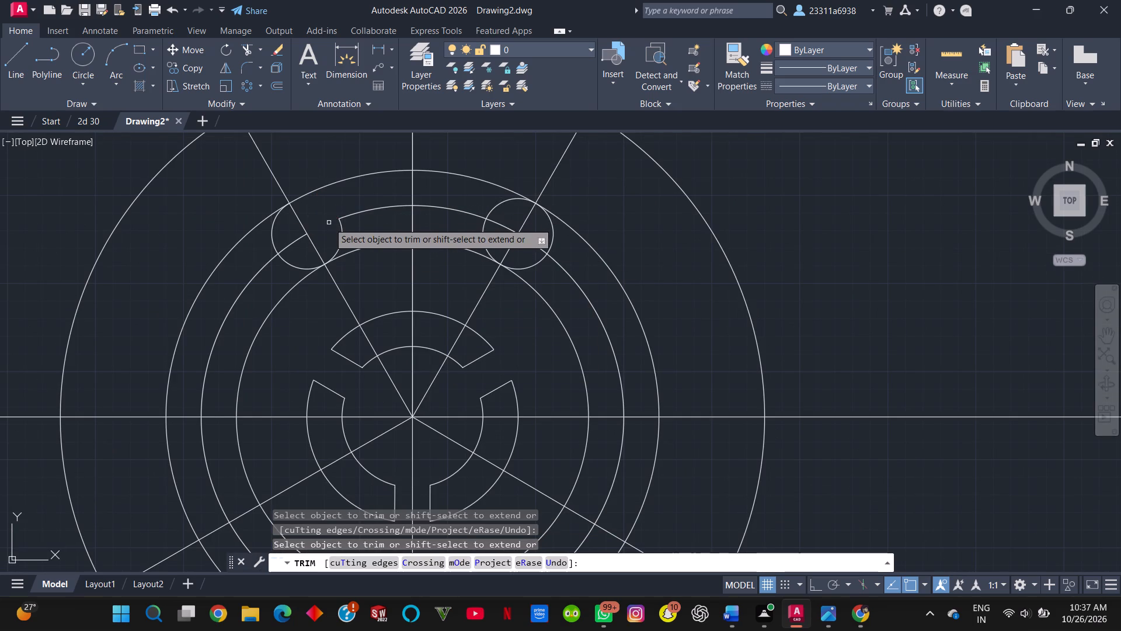
{"action": "left_click", "coordinate": [342, 237]}
{"action": "left_click", "coordinate": [349, 213]}
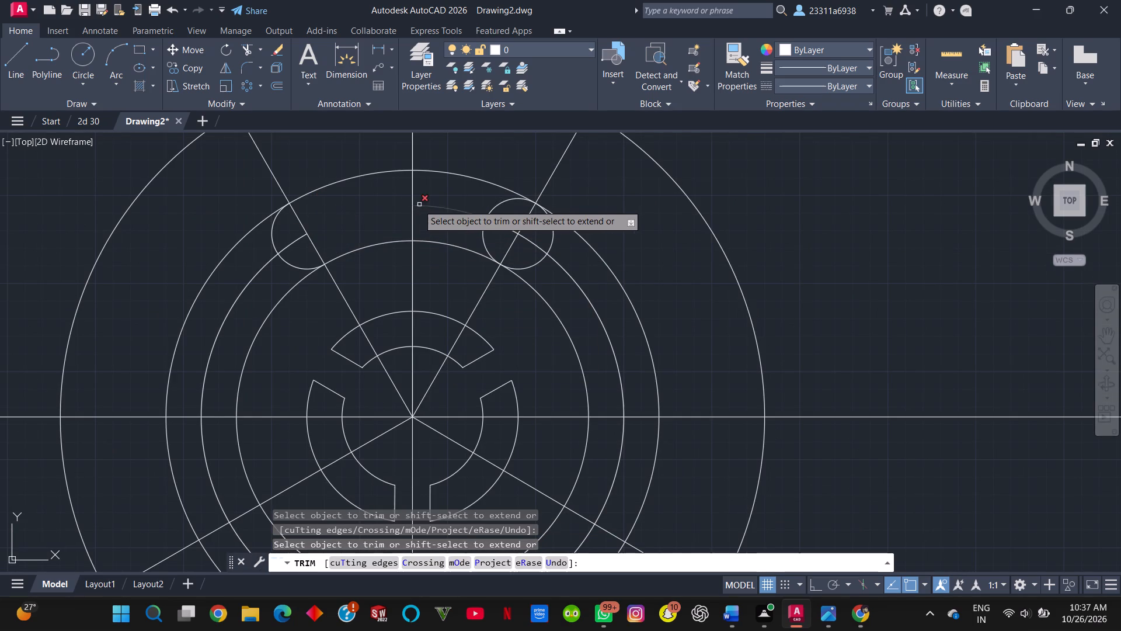
{"action": "left_click", "coordinate": [412, 204]}
{"action": "left_click", "coordinate": [411, 220]}
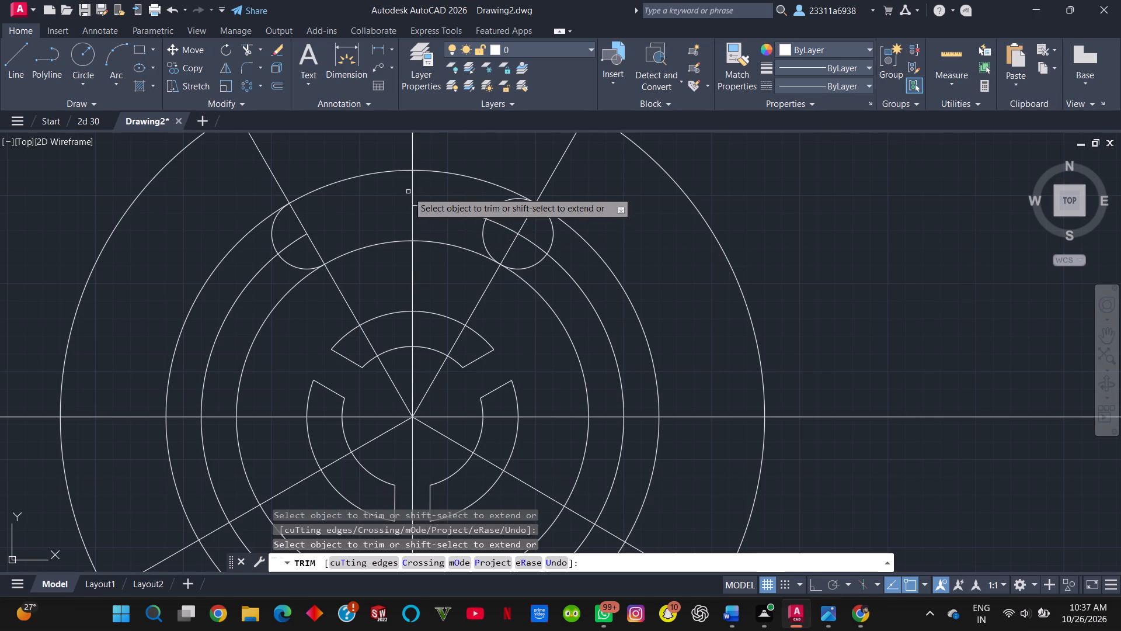
{"action": "left_click_drag", "start_coordinate": [409, 192], "coordinate": [399, 223]}
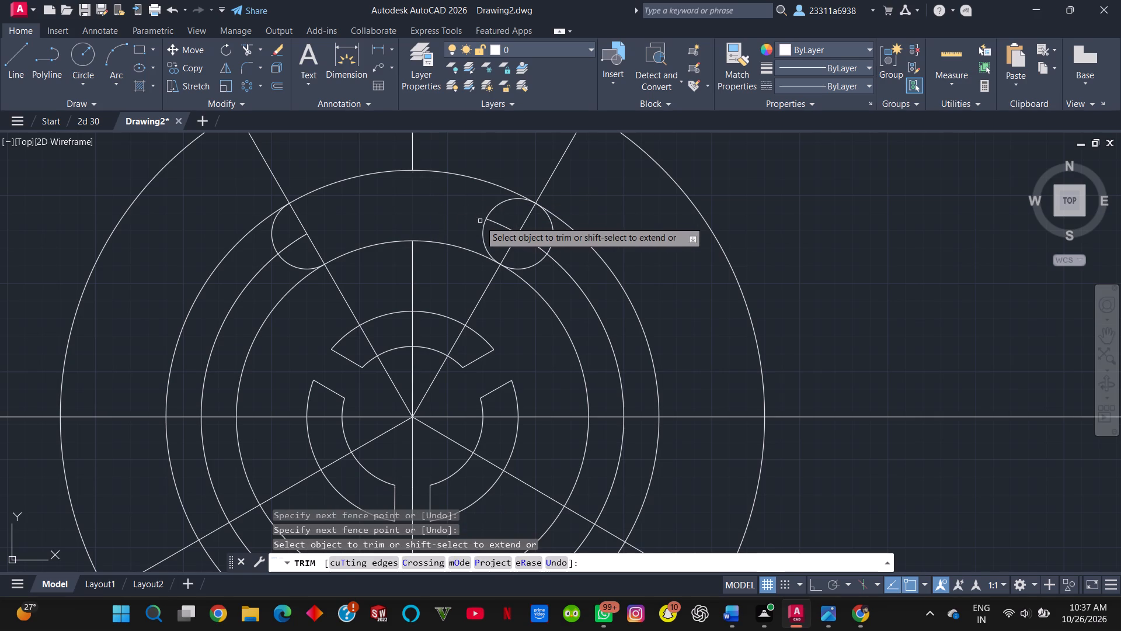
Trim the right end circle's inward side, the middle-circle pieces inside both slot ends, and the upper-left ray's segment within the slot.
{"action": "left_click_drag", "start_coordinate": [482, 223], "coordinate": [493, 200]}
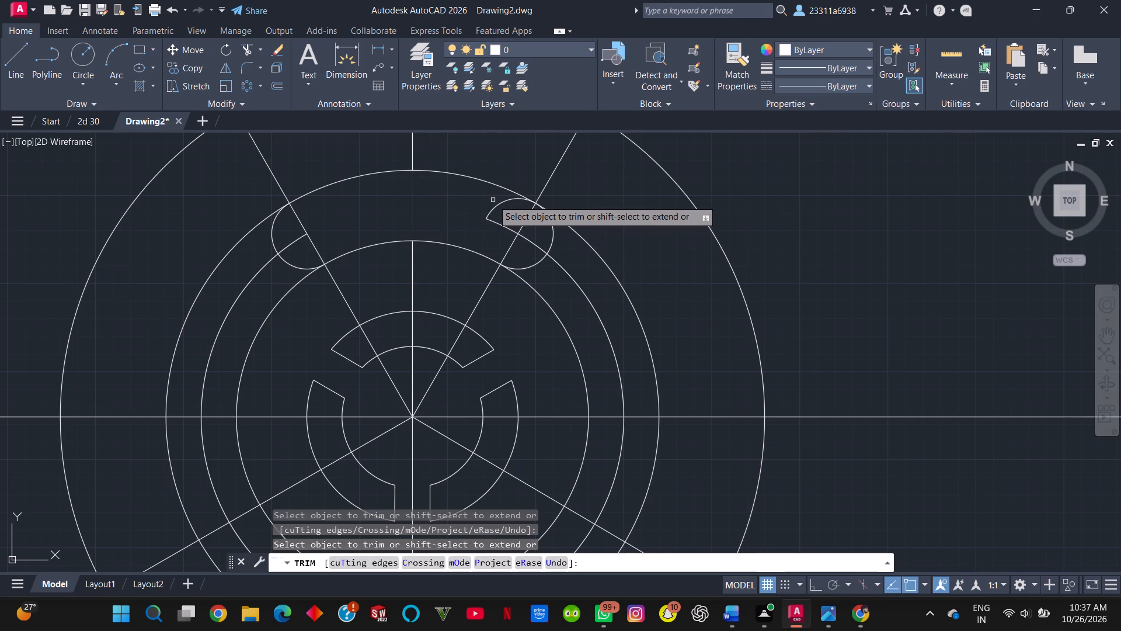
{"action": "left_click_drag", "start_coordinate": [493, 200], "coordinate": [510, 220]}
{"action": "left_click_drag", "start_coordinate": [510, 221], "coordinate": [506, 234]}
{"action": "left_click", "coordinate": [504, 234]}
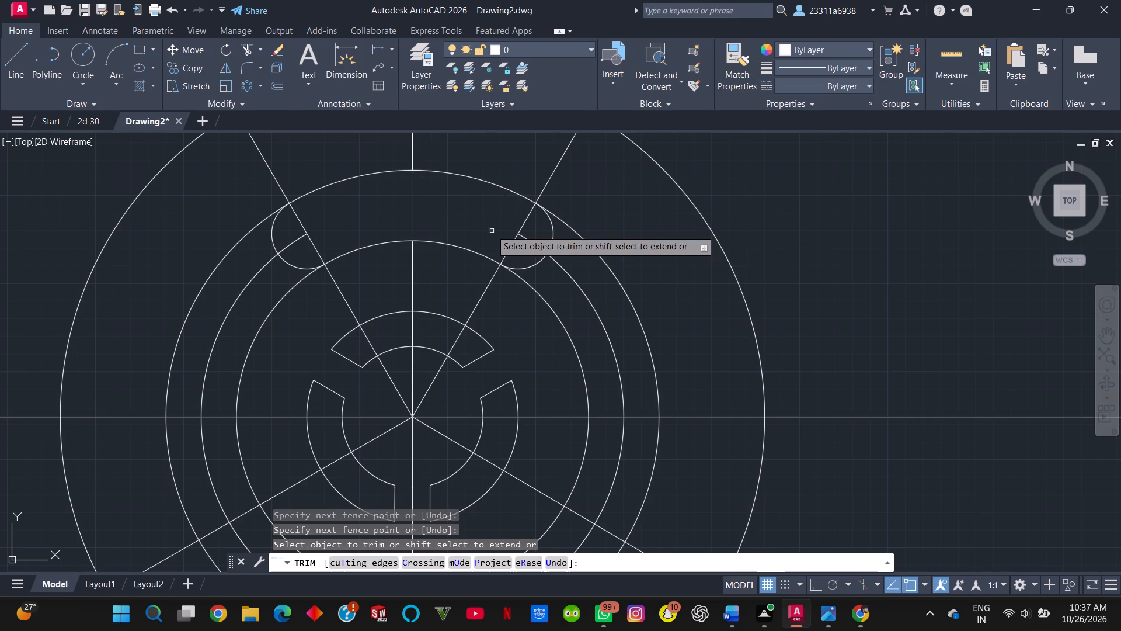
{"action": "left_click", "coordinate": [291, 243]}
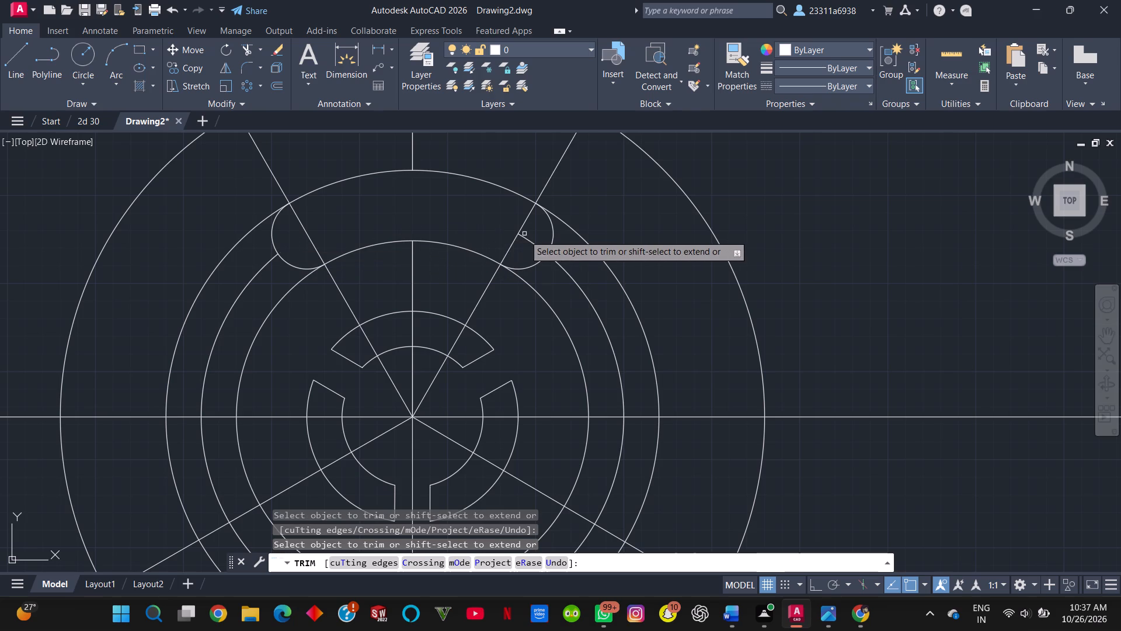
{"action": "left_click", "coordinate": [536, 247]}
{"action": "left_click", "coordinate": [311, 241]}
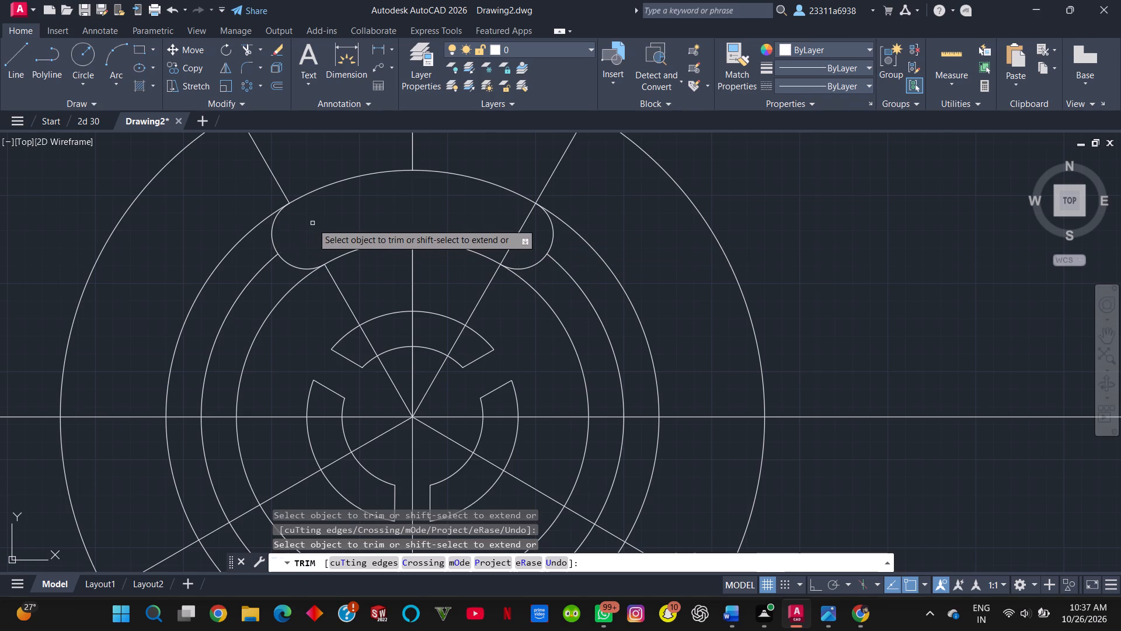
Switch to Photos and enlarge the practice drawing to examine its remaining features and dimensions.
{"action": "key", "text": "alt+Tab"}
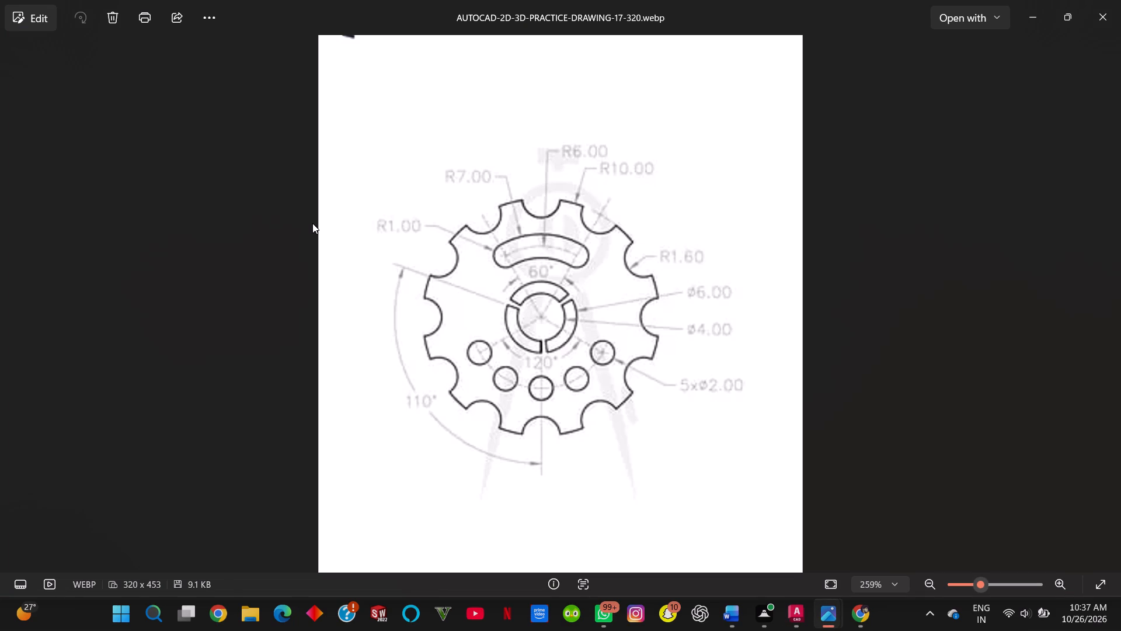
{"action": "key", "text": "Escape"}
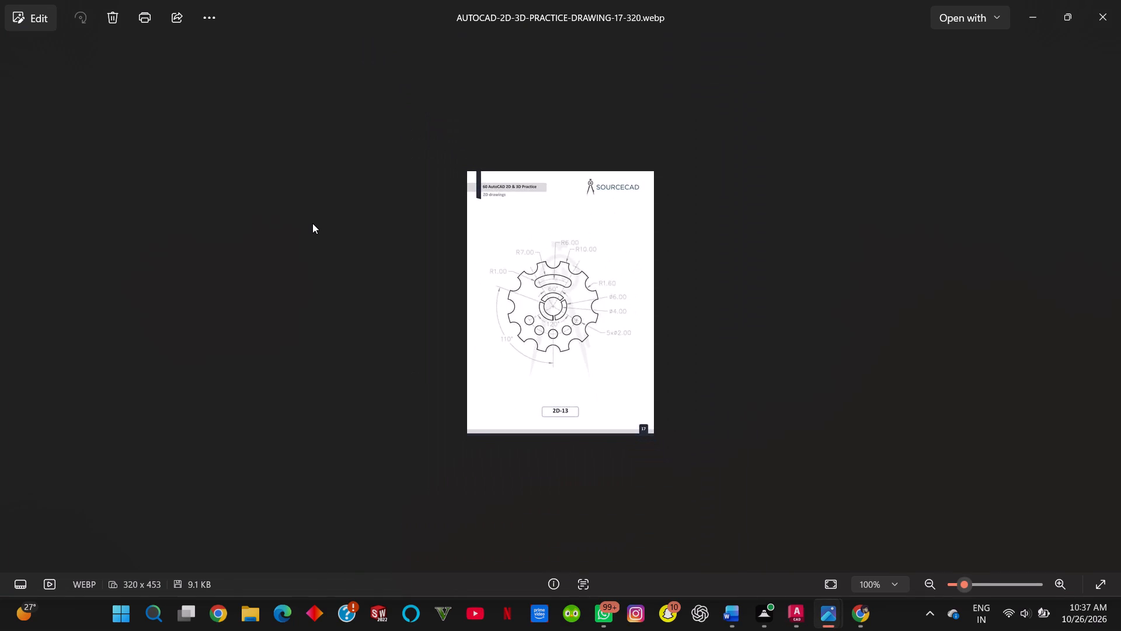
{"action": "scroll", "coordinate": [537, 315], "scroll_direction": "up", "scroll_amount": 8}
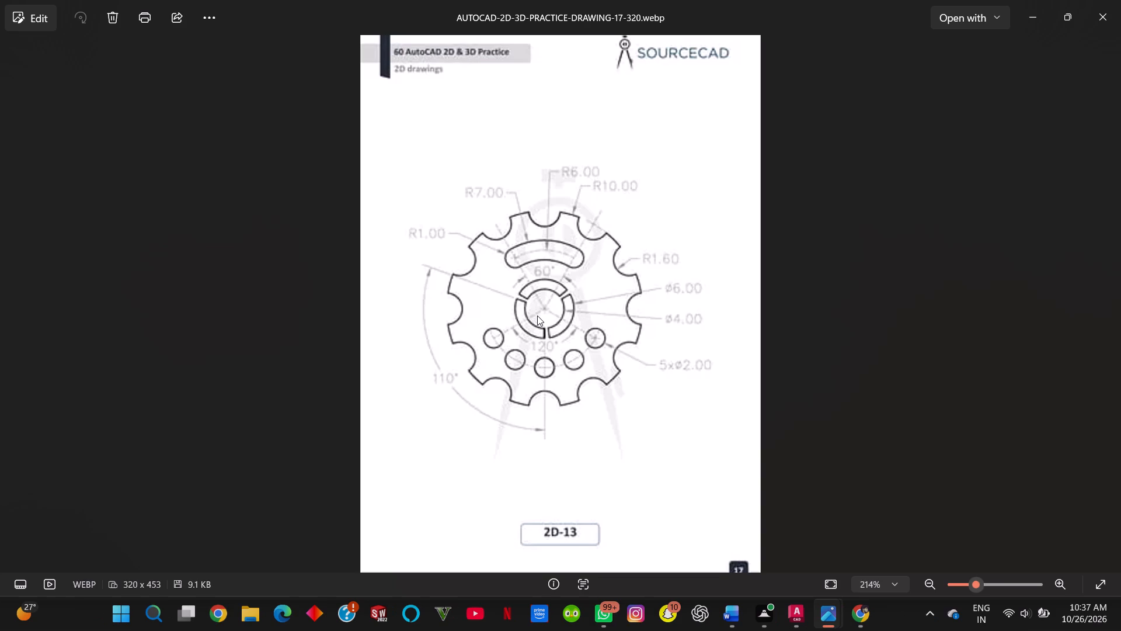
Draw a radius 1 circle where the lower-left ray crosses the middle slot circle.
{"action": "key", "text": "alt+Tab"}
{"action": "scroll", "coordinate": [474, 359], "scroll_direction": "down", "scroll_amount": 2}
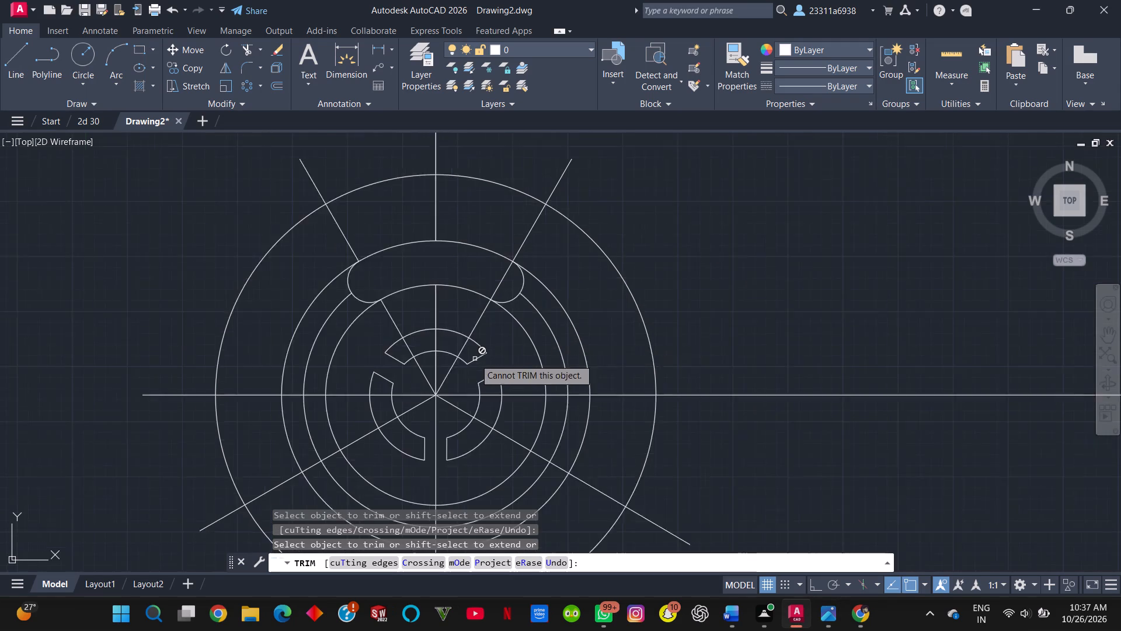
{"action": "scroll", "coordinate": [475, 359], "scroll_direction": "down", "scroll_amount": 1}
{"action": "scroll", "coordinate": [489, 410], "scroll_direction": "up", "scroll_amount": 3}
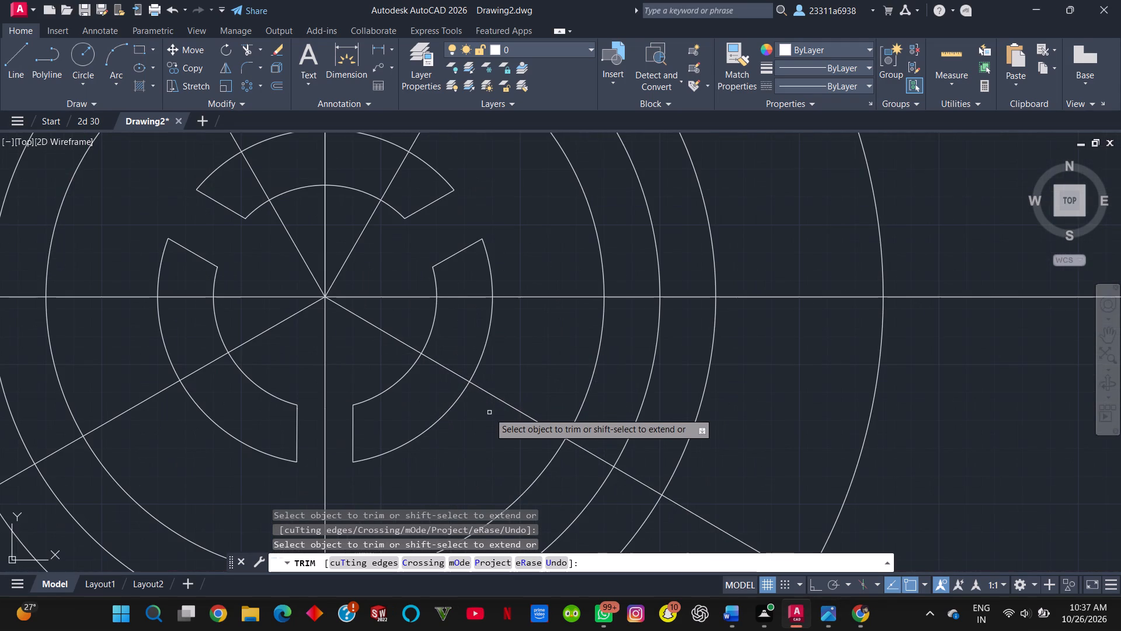
{"action": "scroll", "coordinate": [461, 436], "scroll_direction": "down", "scroll_amount": 3}
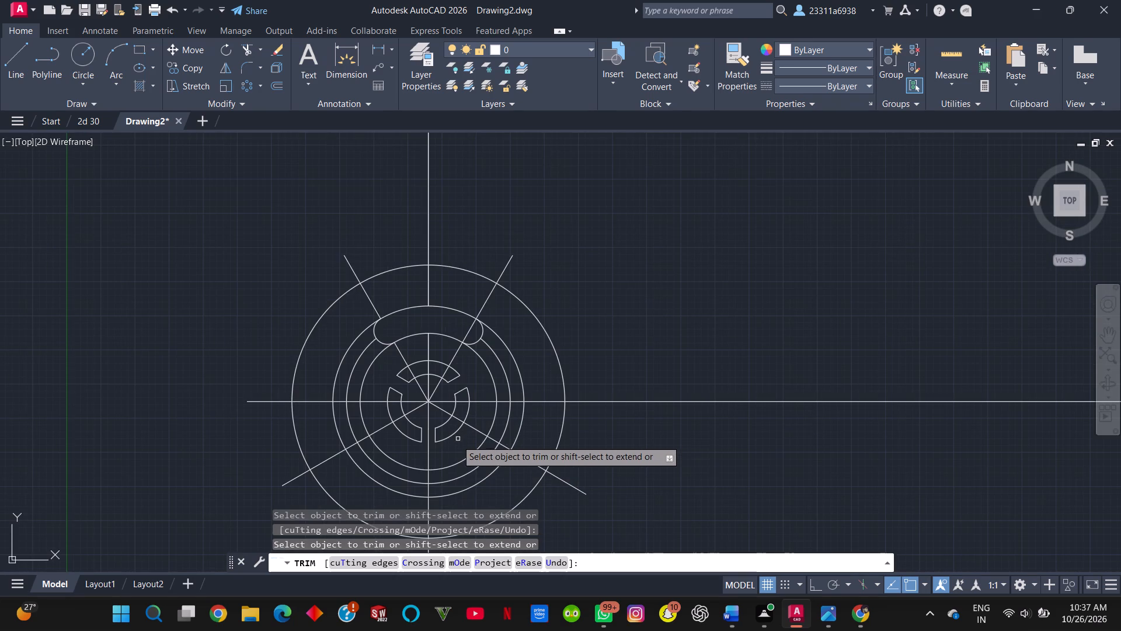
{"action": "key", "text": "Escape"}
{"action": "key", "text": "alt+Tab"}
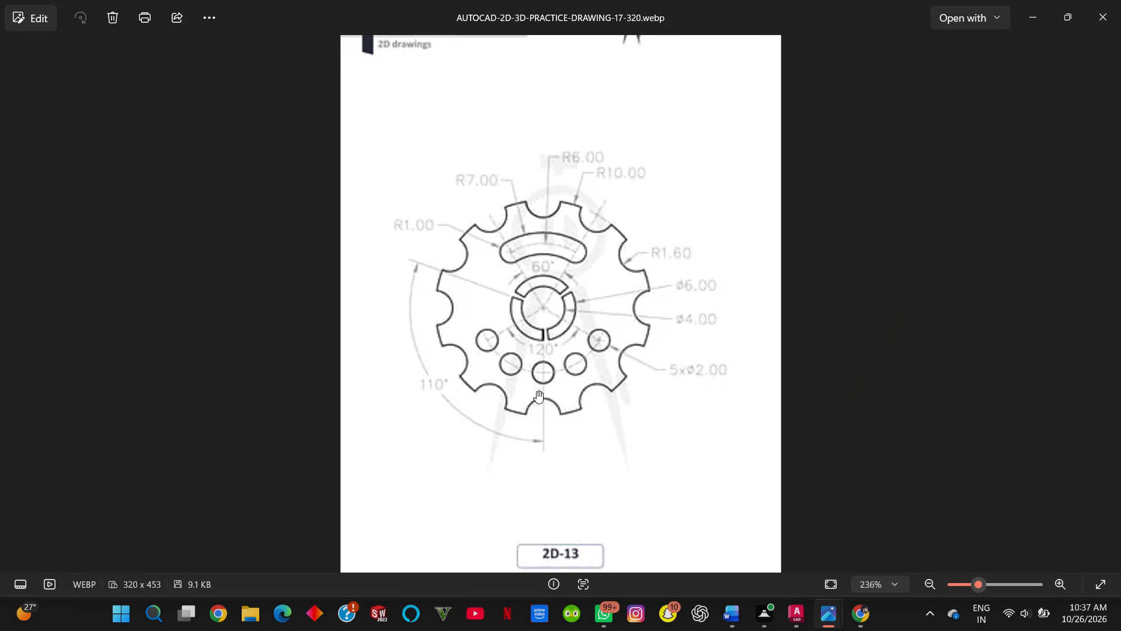
{"action": "key", "text": "alt+Tab"}
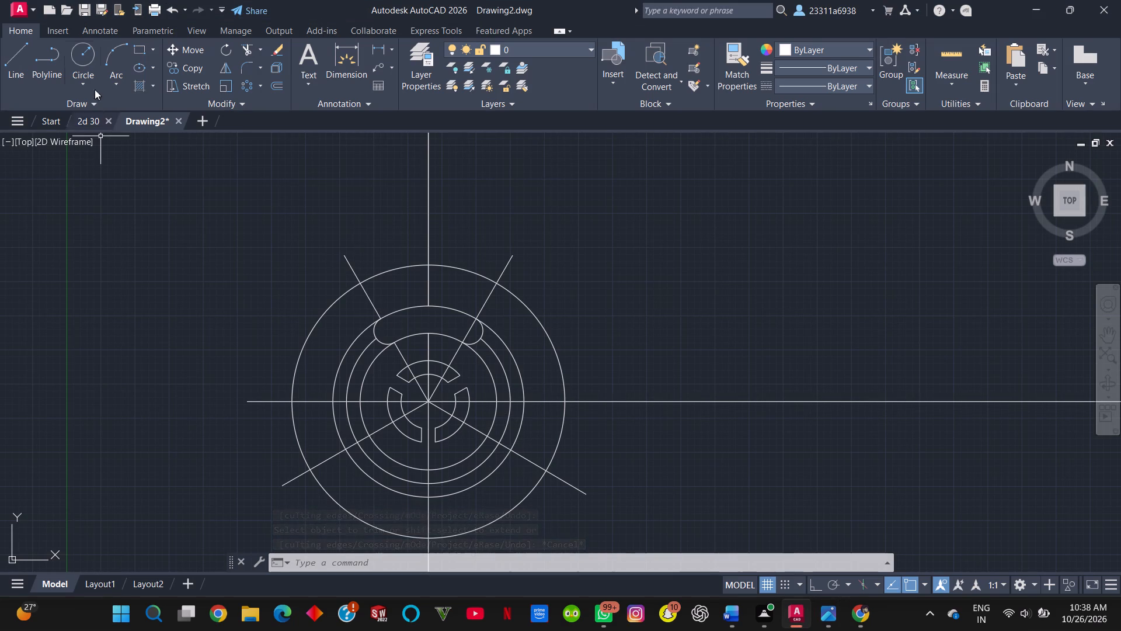
{"action": "left_click", "coordinate": [93, 65]}
{"action": "key", "text": "alt+Tab"}
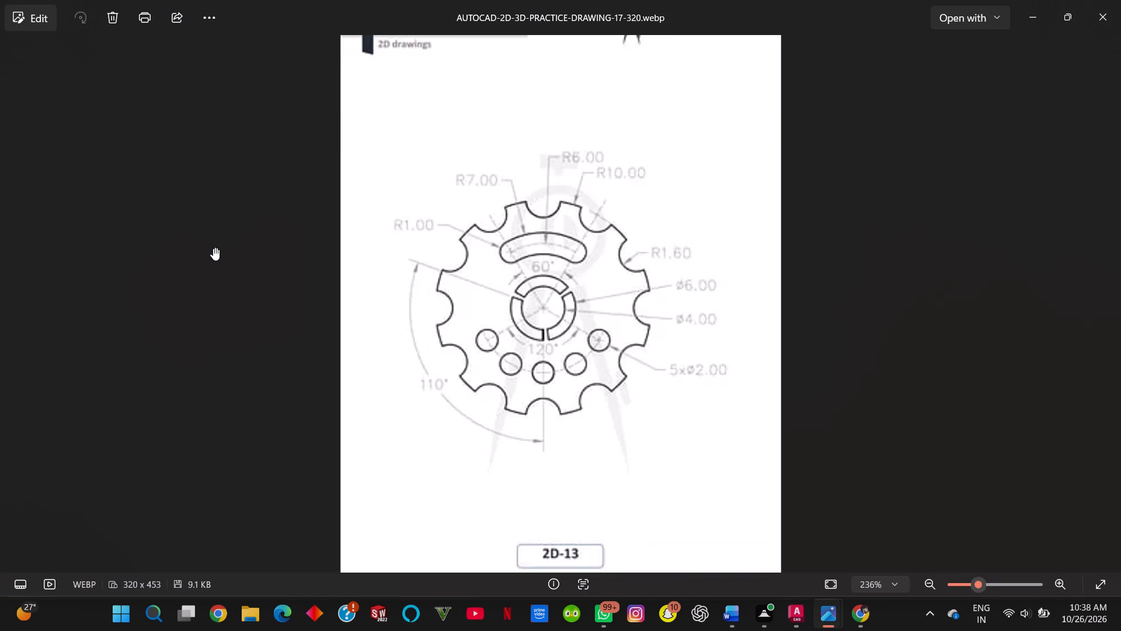
{"action": "key", "text": "alt+Tab"}
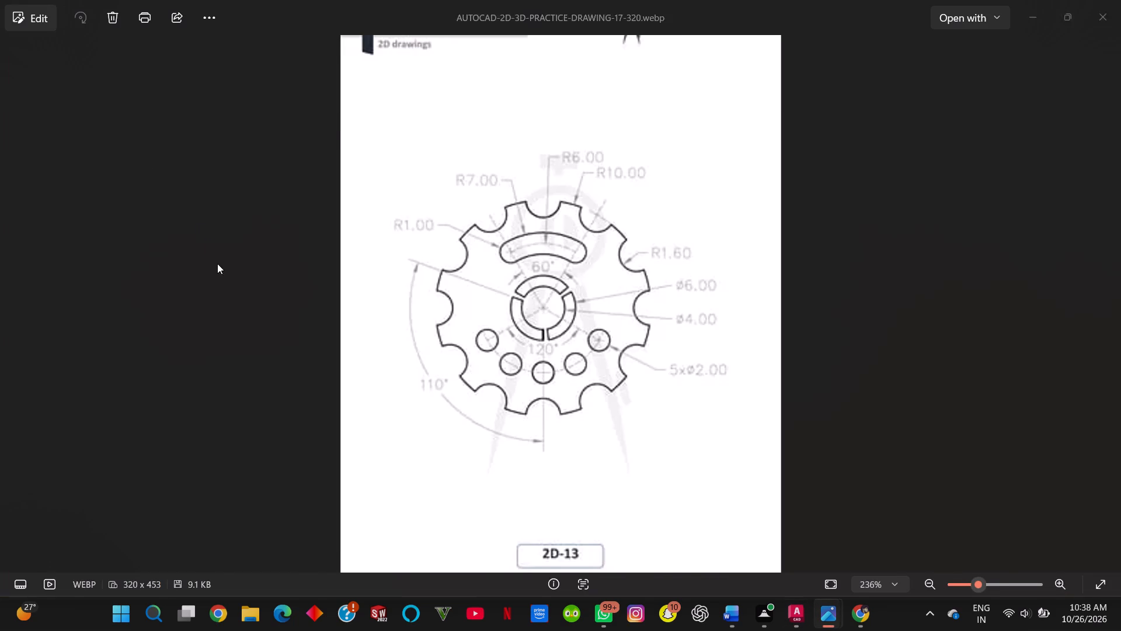
{"action": "left_click", "coordinate": [360, 443]}
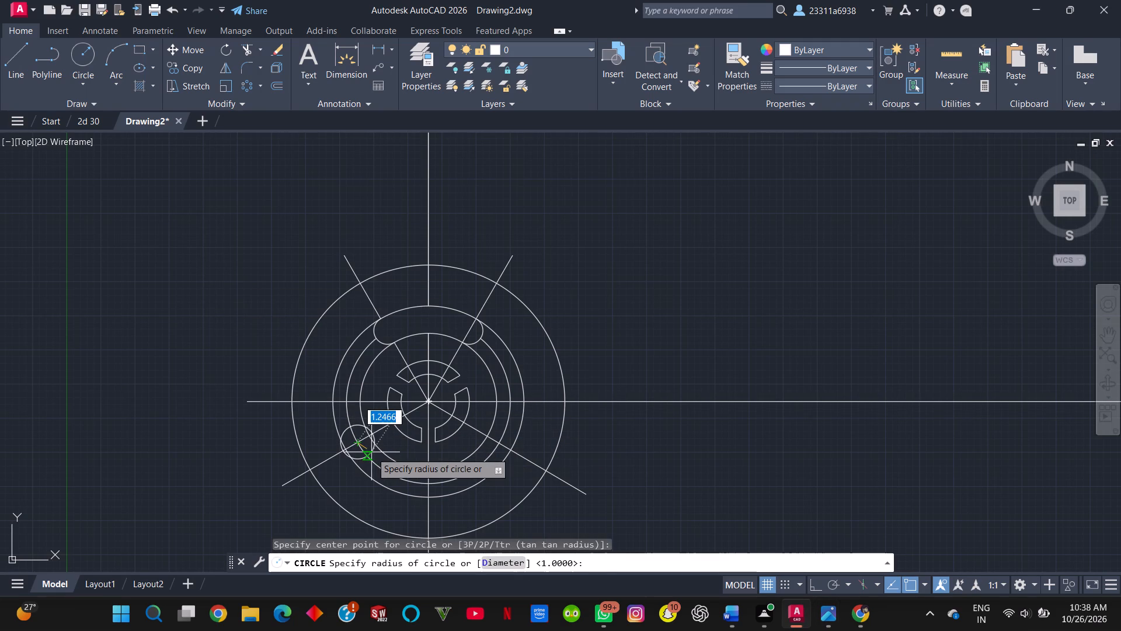
{"action": "key", "text": "1"}
{"action": "key", "text": "Return"}
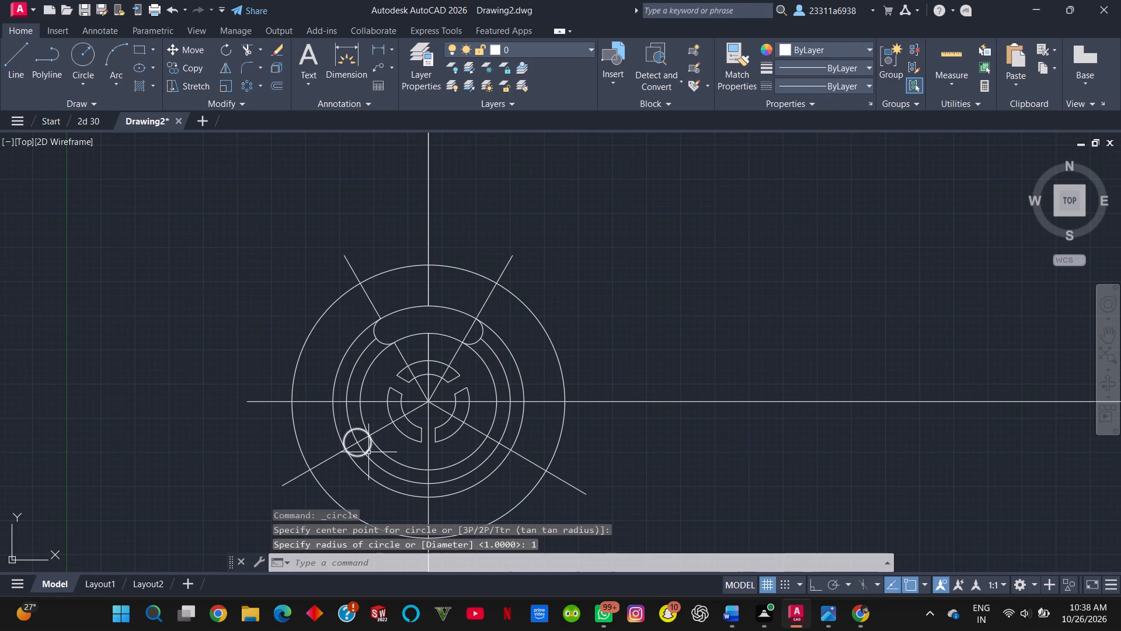
Polar array the new circle about the disc centre with 5 items spaced 30° apart along the lower side.
{"action": "left_click", "coordinate": [368, 452]}
{"action": "left_click", "coordinate": [248, 81]}
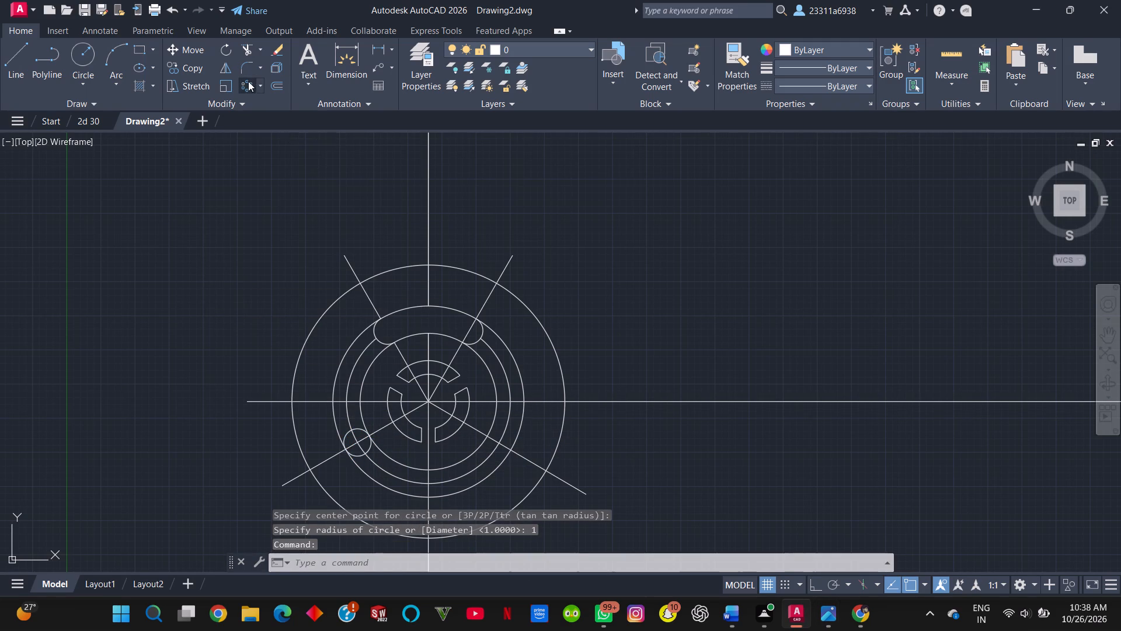
{"action": "left_click", "coordinate": [427, 403]}
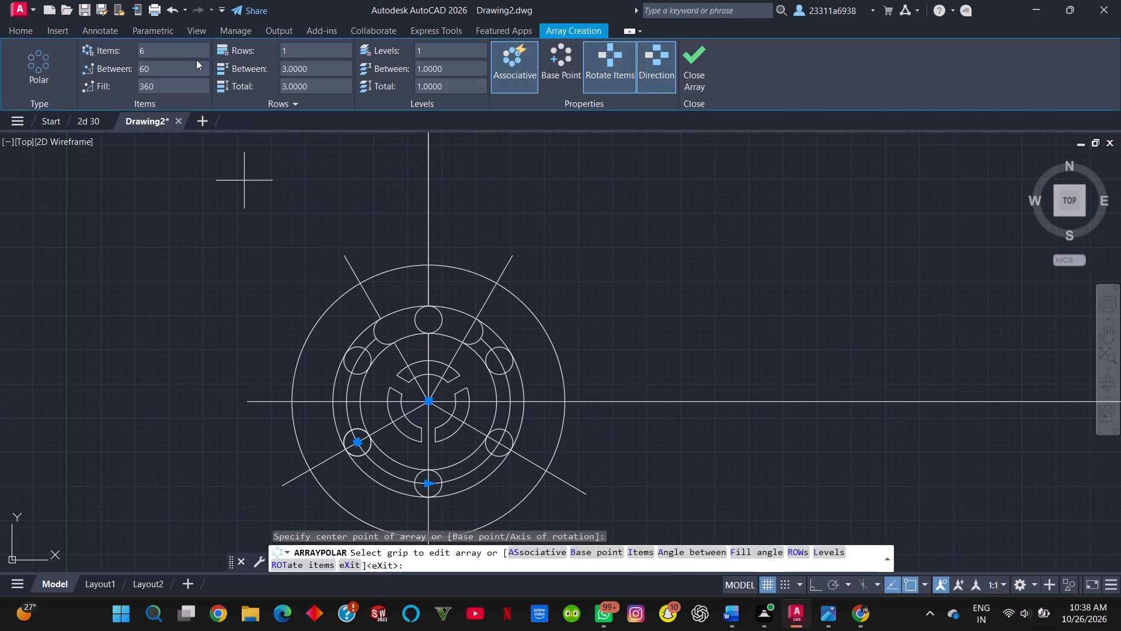
{"action": "left_click", "coordinate": [192, 53]}
{"action": "key", "text": "5"}
{"action": "left_click_drag", "start_coordinate": [428, 483], "coordinate": [367, 469]}
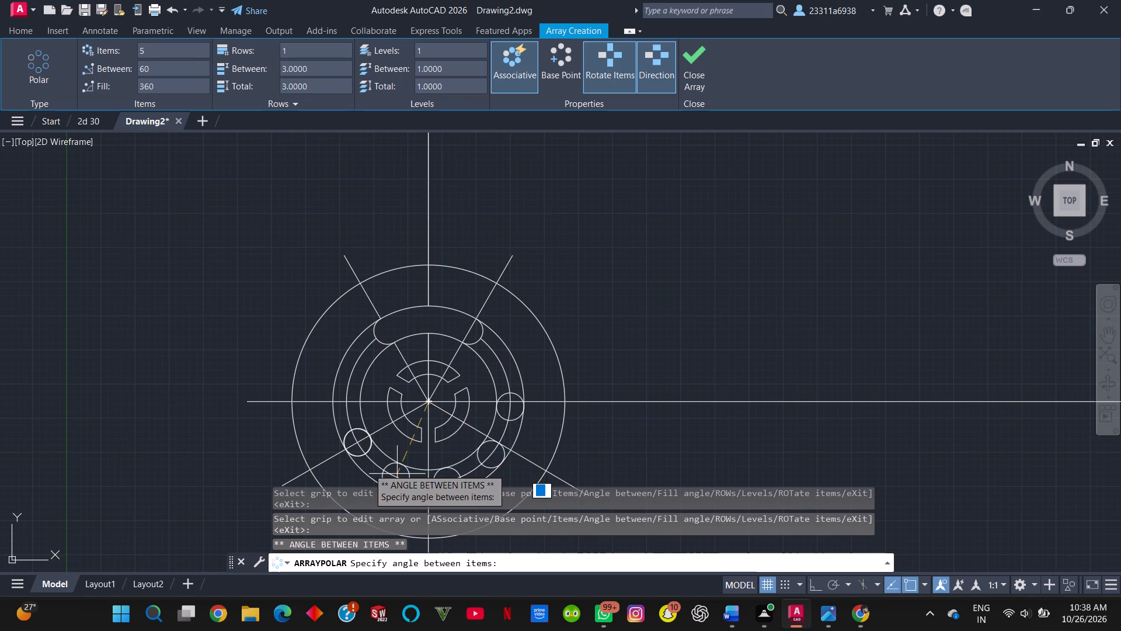
{"action": "left_click_drag", "start_coordinate": [367, 469], "coordinate": [405, 466]}
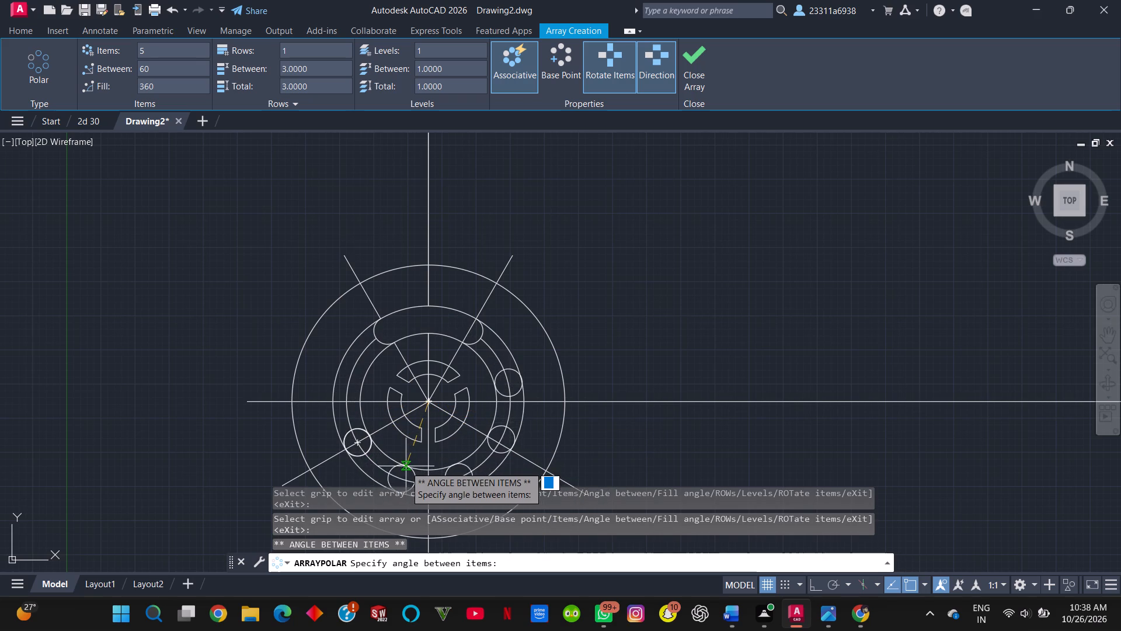
{"action": "left_click_drag", "start_coordinate": [405, 466], "coordinate": [403, 466]}
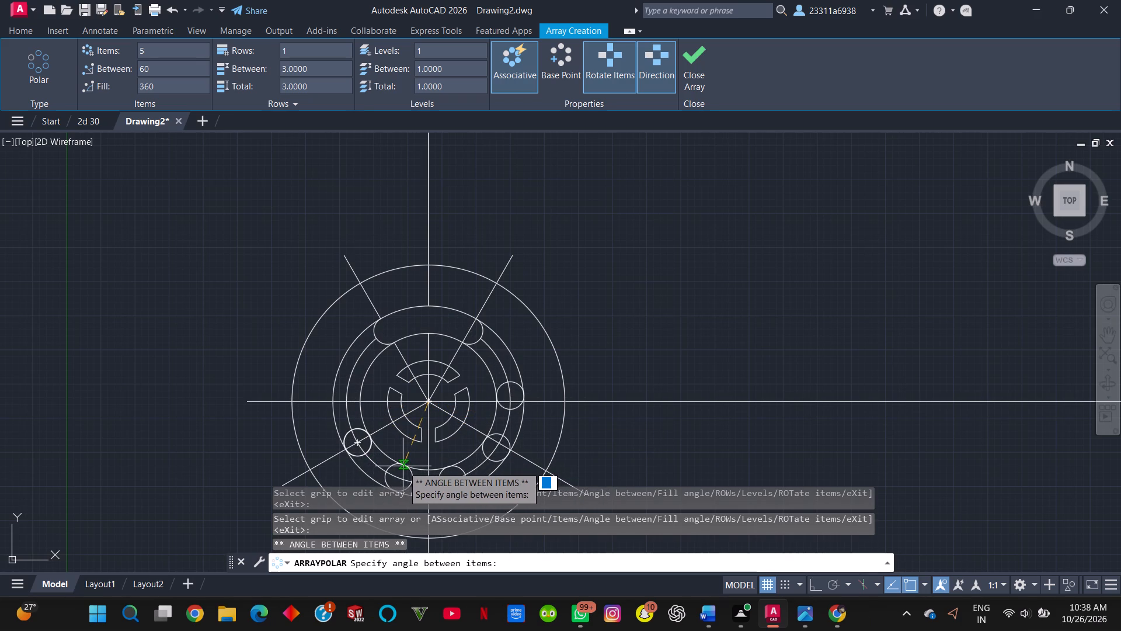
{"action": "left_click_drag", "start_coordinate": [403, 466], "coordinate": [390, 467]}
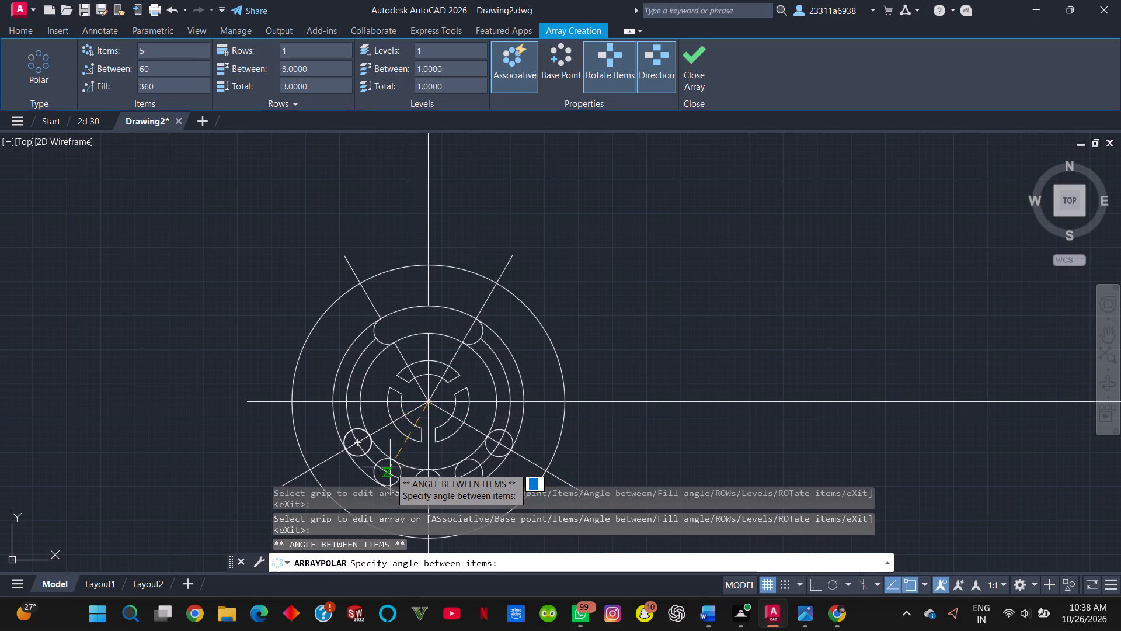
{"action": "left_click_drag", "start_coordinate": [390, 467], "coordinate": [391, 467]}
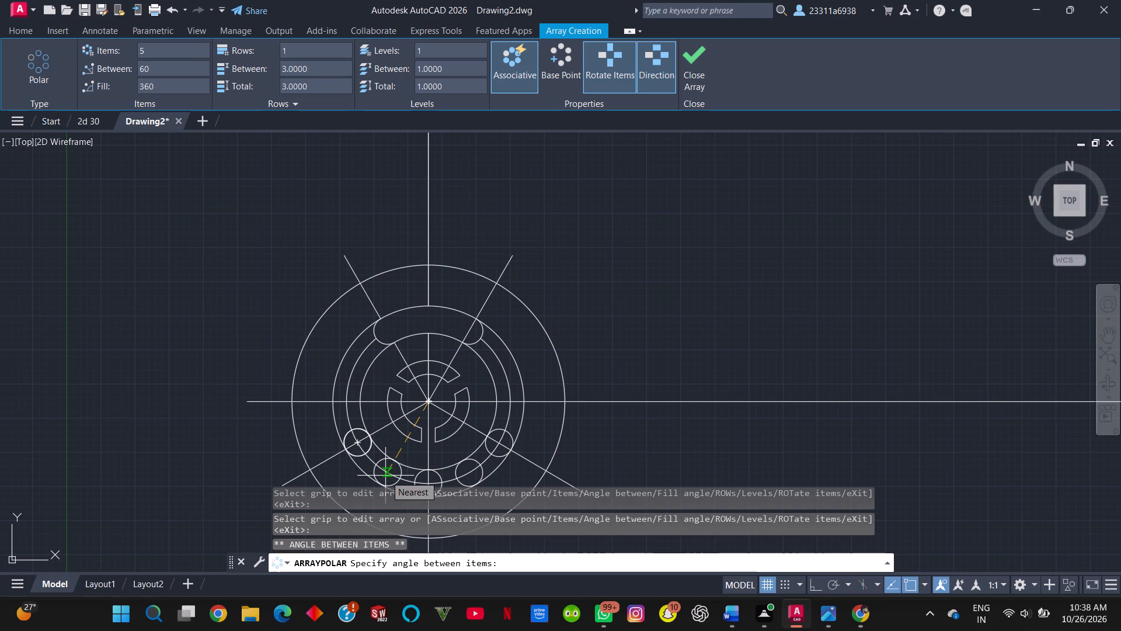
{"action": "left_click", "coordinate": [385, 476]}
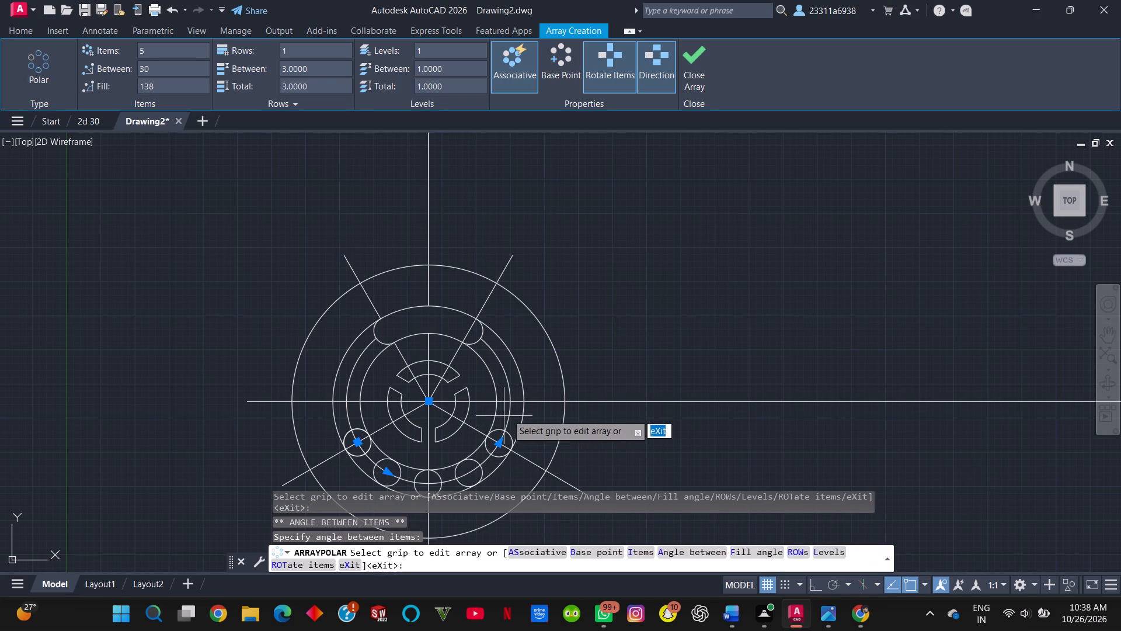
{"action": "left_click", "coordinate": [654, 373]}
{"action": "key", "text": "Escape"}
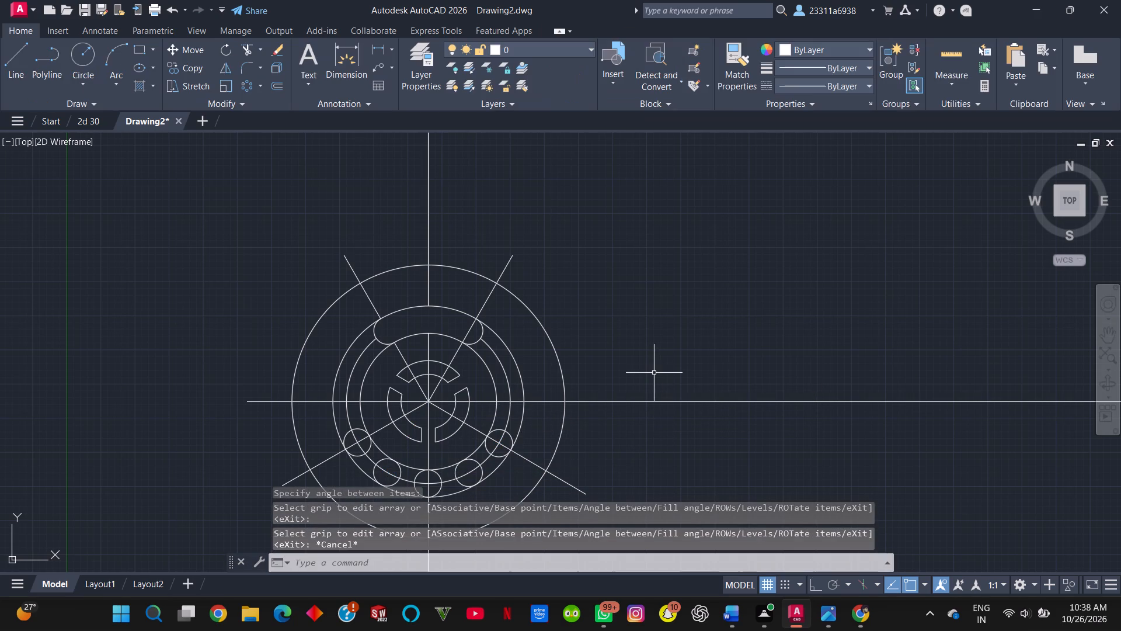
Erase the remaining arc of the middle slot circle that passes through the five holes.
{"action": "key", "text": "alt+Tab"}
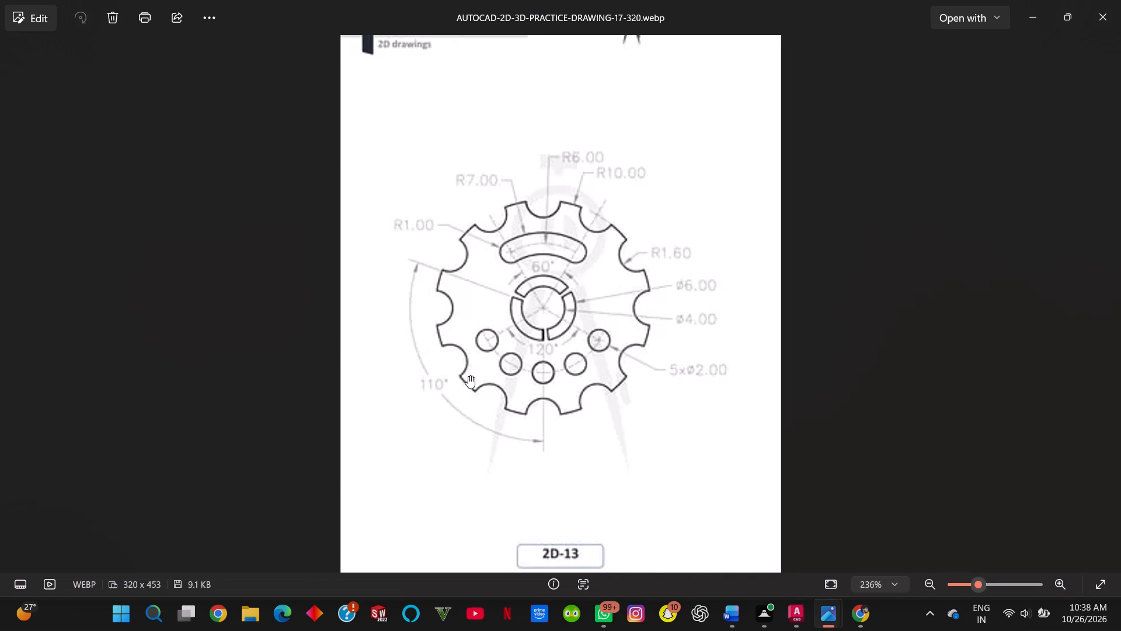
{"action": "key", "text": "alt+Tab"}
{"action": "left_click", "coordinate": [504, 377]}
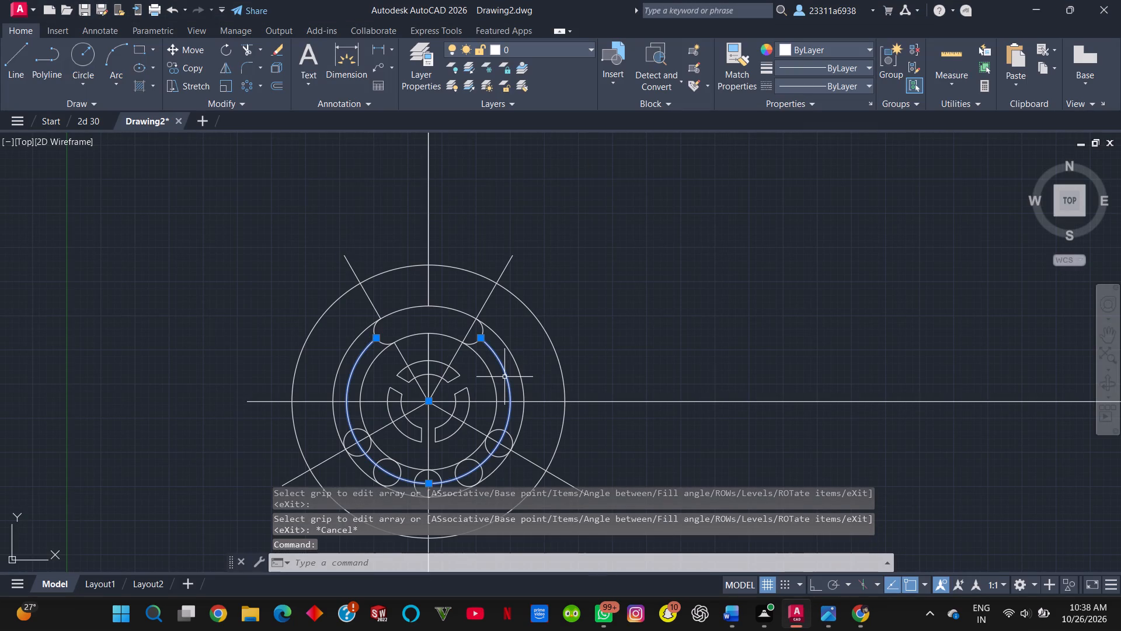
{"action": "key", "text": "Delete"}
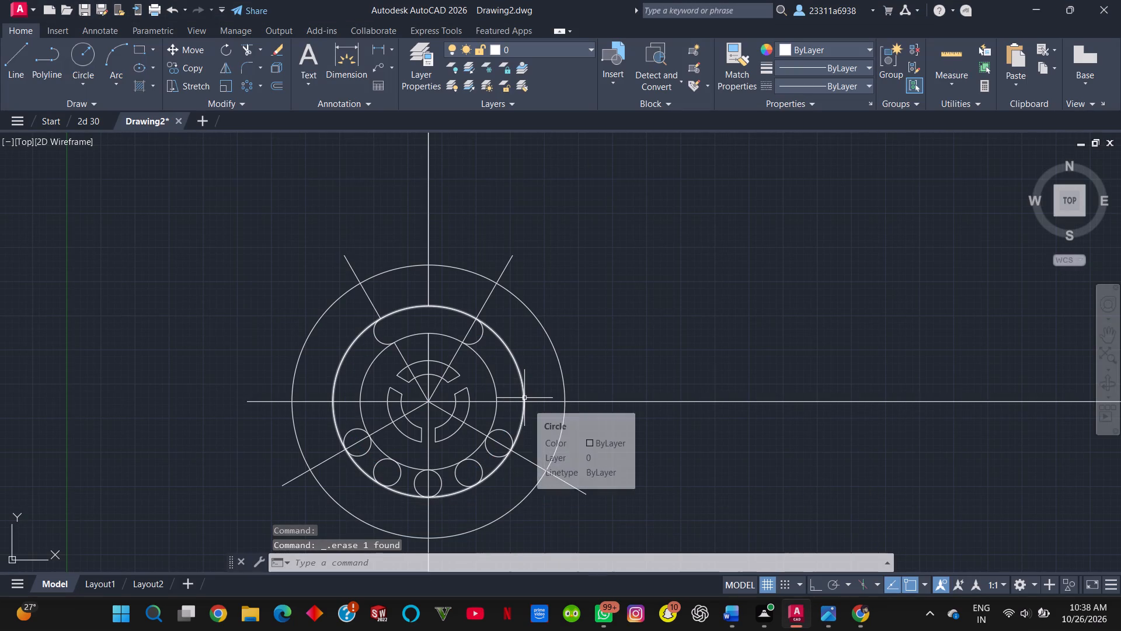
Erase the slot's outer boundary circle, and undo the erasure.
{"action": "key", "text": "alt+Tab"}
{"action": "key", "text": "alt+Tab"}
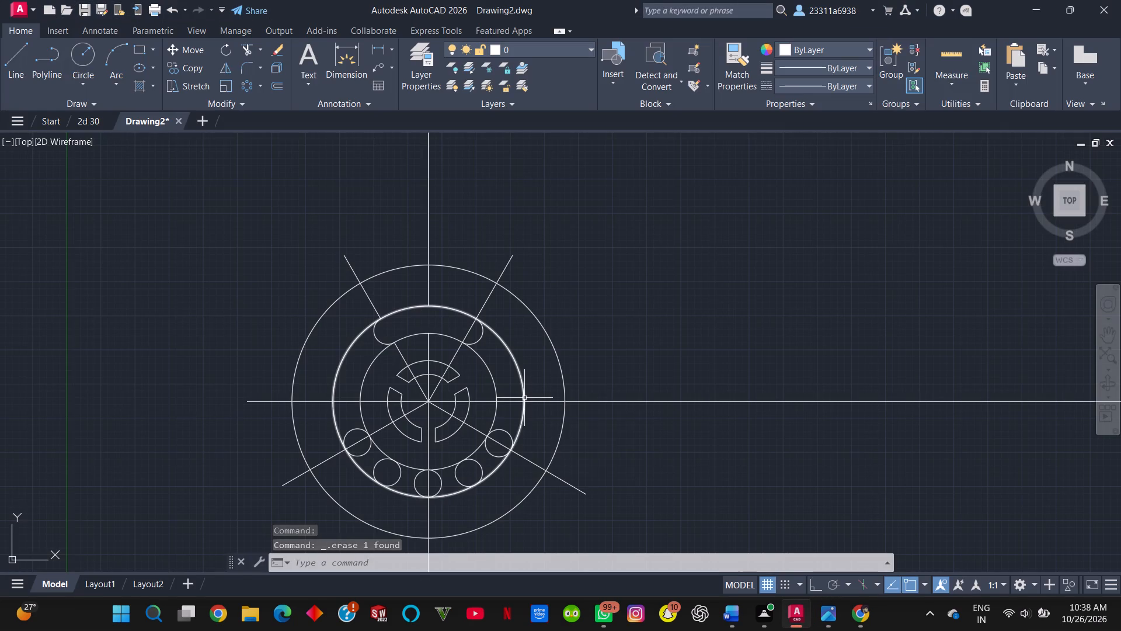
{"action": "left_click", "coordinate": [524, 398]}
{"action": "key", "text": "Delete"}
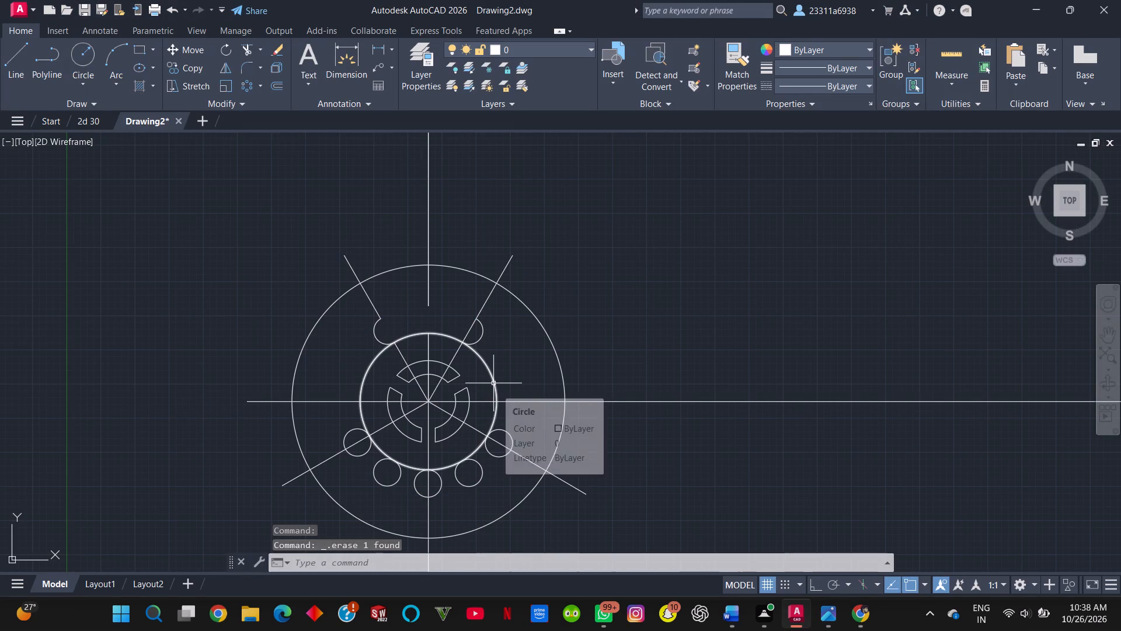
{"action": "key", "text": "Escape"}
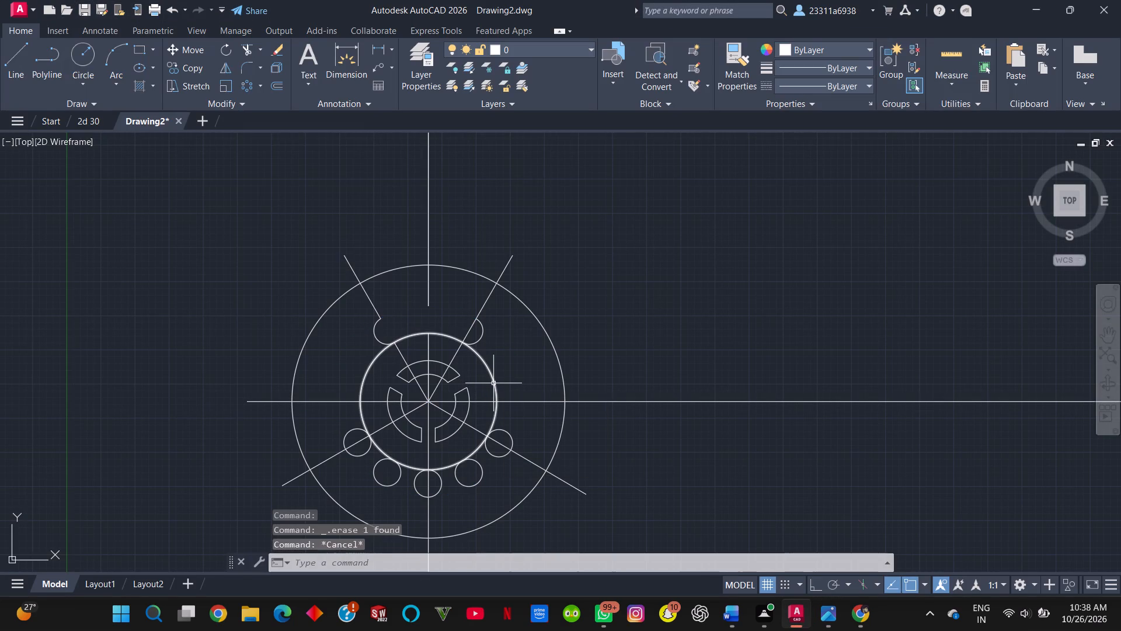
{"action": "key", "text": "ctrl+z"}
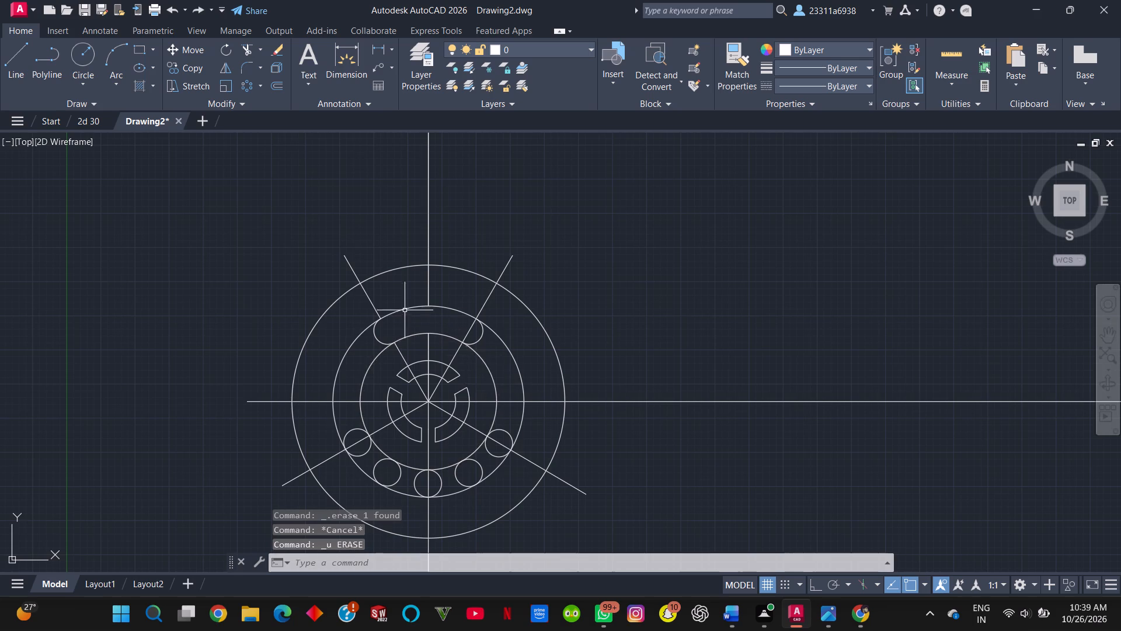
Erase one of the overlapping vertical lines above the slot and the upper-right ray.
{"action": "left_click", "coordinate": [429, 285]}
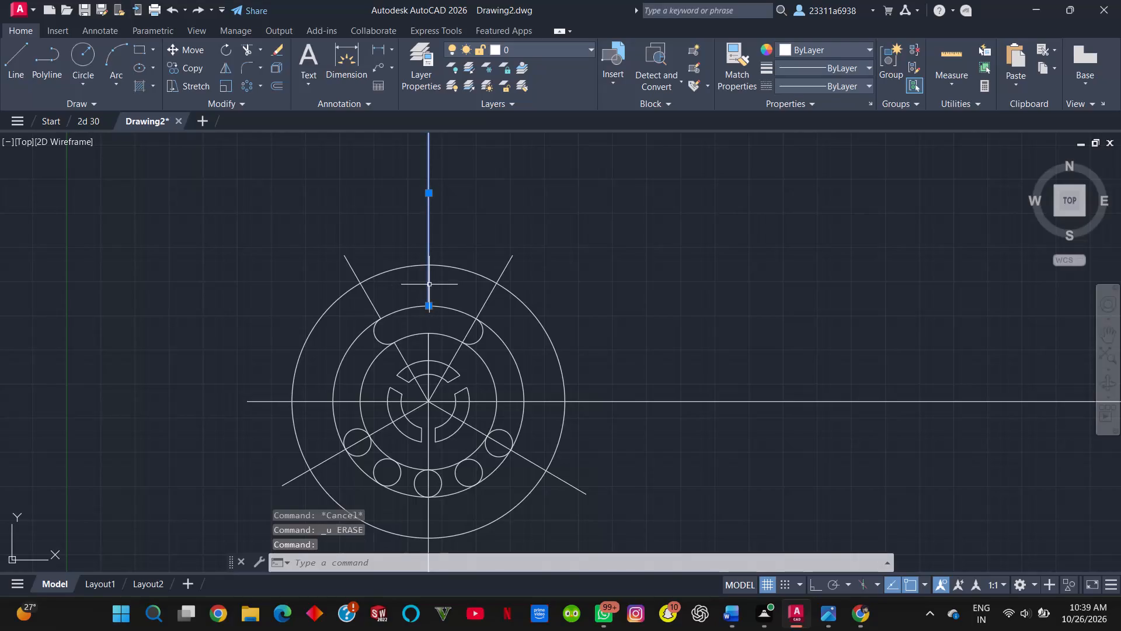
{"action": "key", "text": "Delete"}
{"action": "left_click", "coordinate": [484, 301]}
{"action": "key", "text": "Delete"}
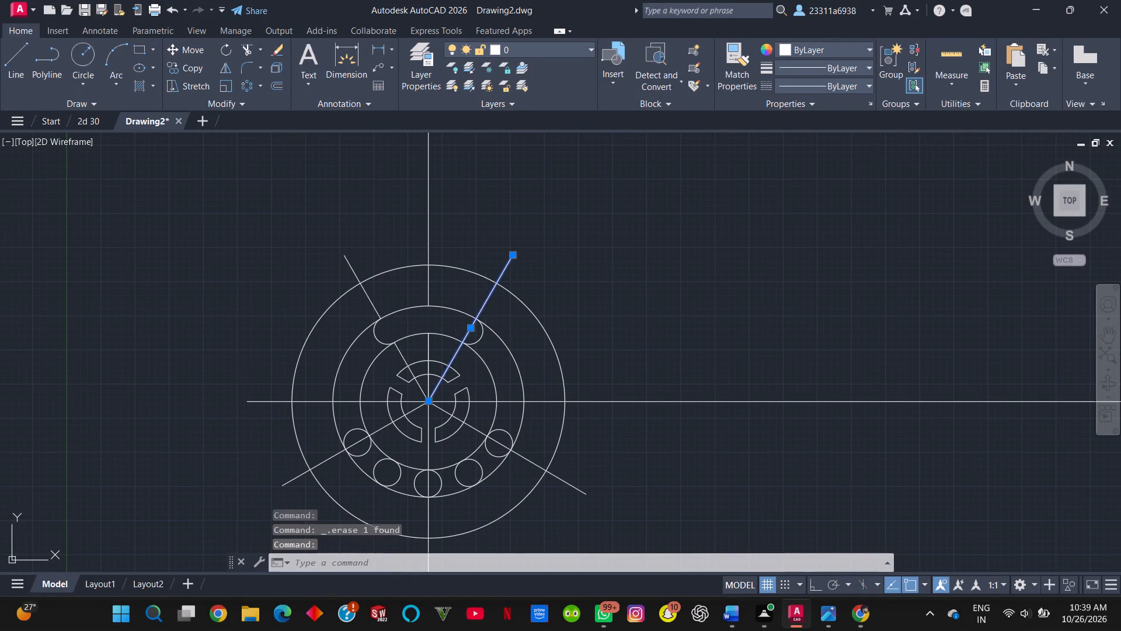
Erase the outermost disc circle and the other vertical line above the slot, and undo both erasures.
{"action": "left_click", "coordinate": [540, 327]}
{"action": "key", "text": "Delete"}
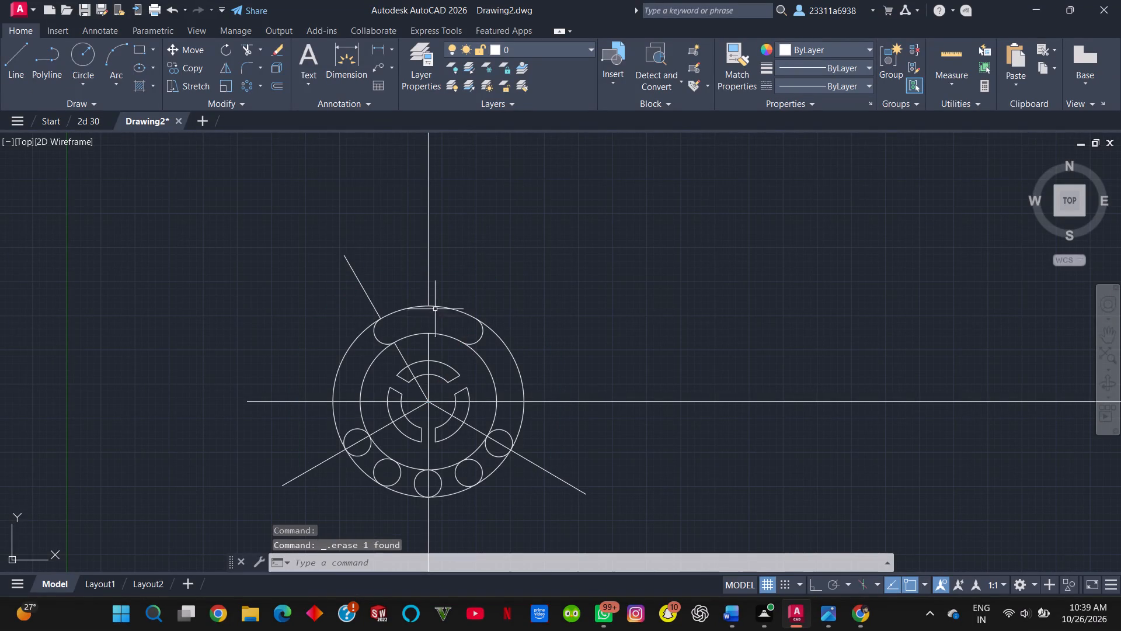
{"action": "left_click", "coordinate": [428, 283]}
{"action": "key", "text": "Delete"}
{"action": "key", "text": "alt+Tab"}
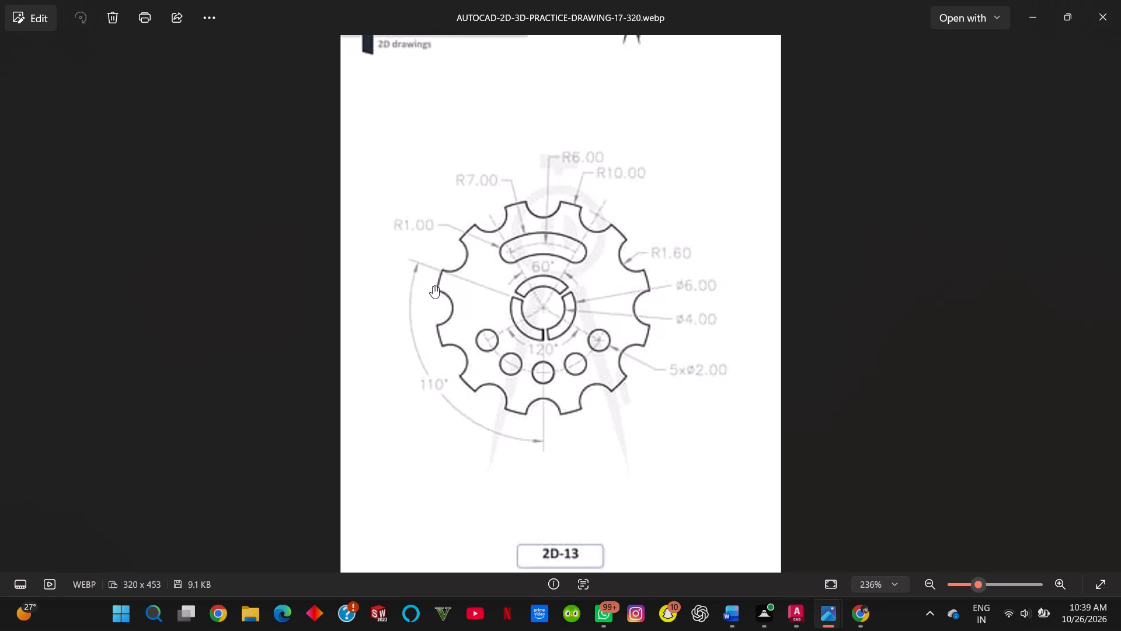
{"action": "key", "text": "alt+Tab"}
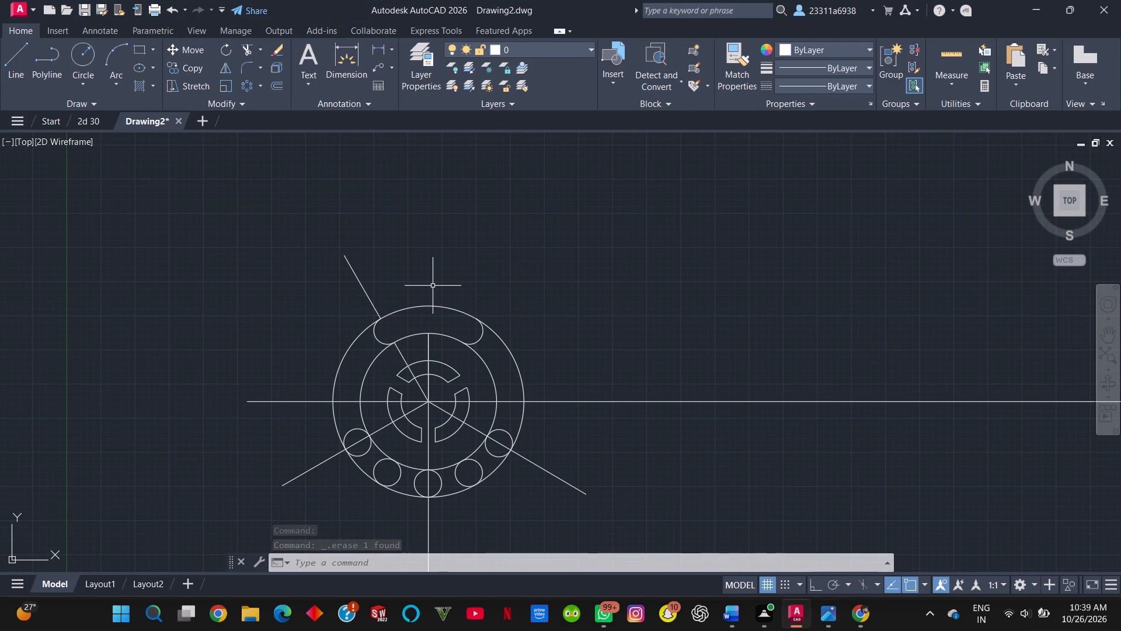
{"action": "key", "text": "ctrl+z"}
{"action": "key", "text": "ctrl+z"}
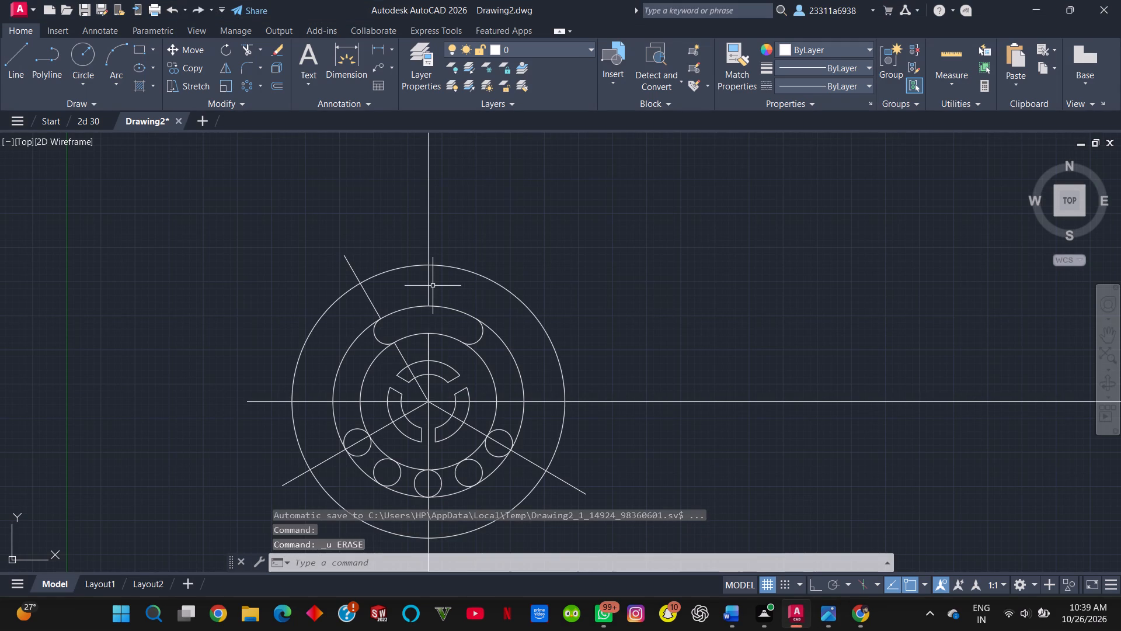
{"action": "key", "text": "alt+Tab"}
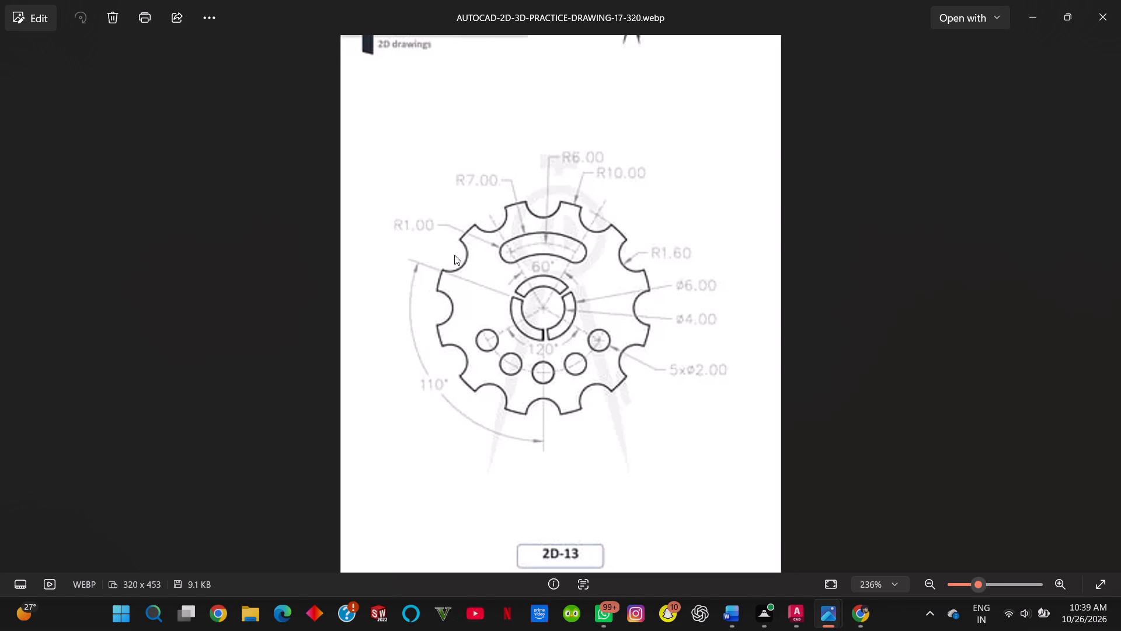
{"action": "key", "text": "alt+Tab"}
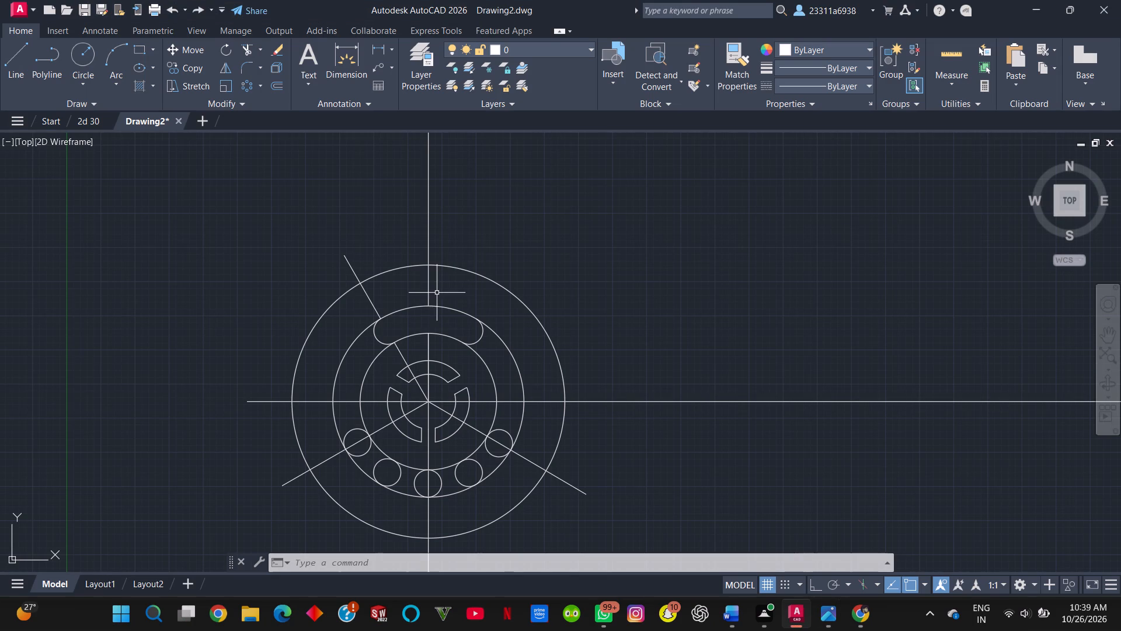
Draw a horizontal line about 2.8 long across the vertical centreline, between the outermost disc circle and the curved slot.
{"action": "left_click", "coordinate": [25, 63]}
{"action": "key", "text": "alt+Tab"}
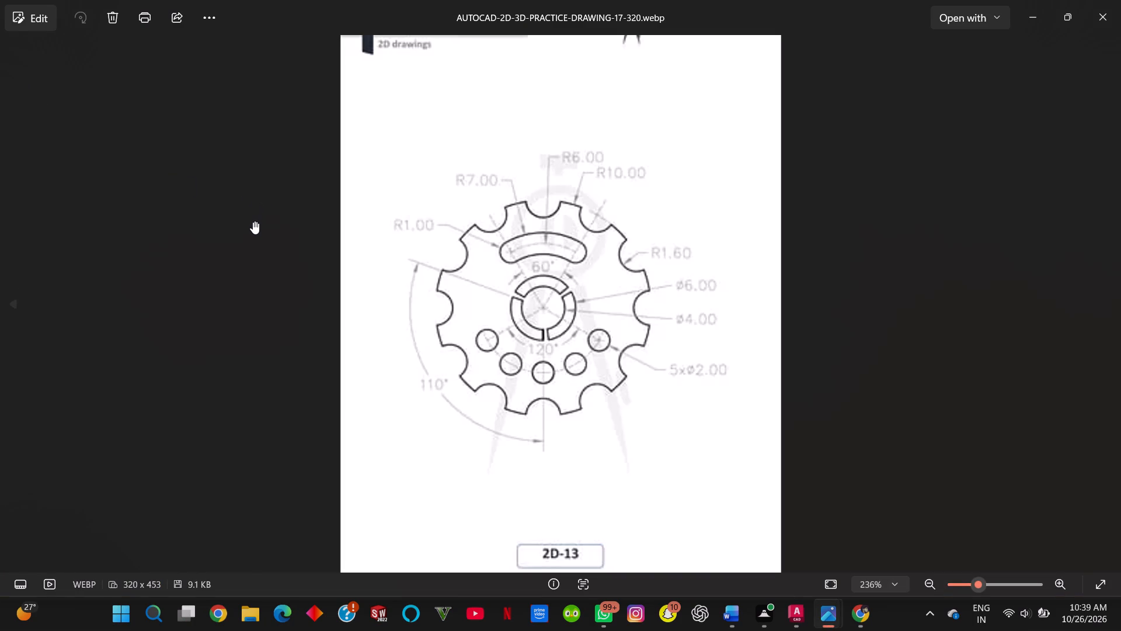
{"action": "key", "text": "alt+Tab"}
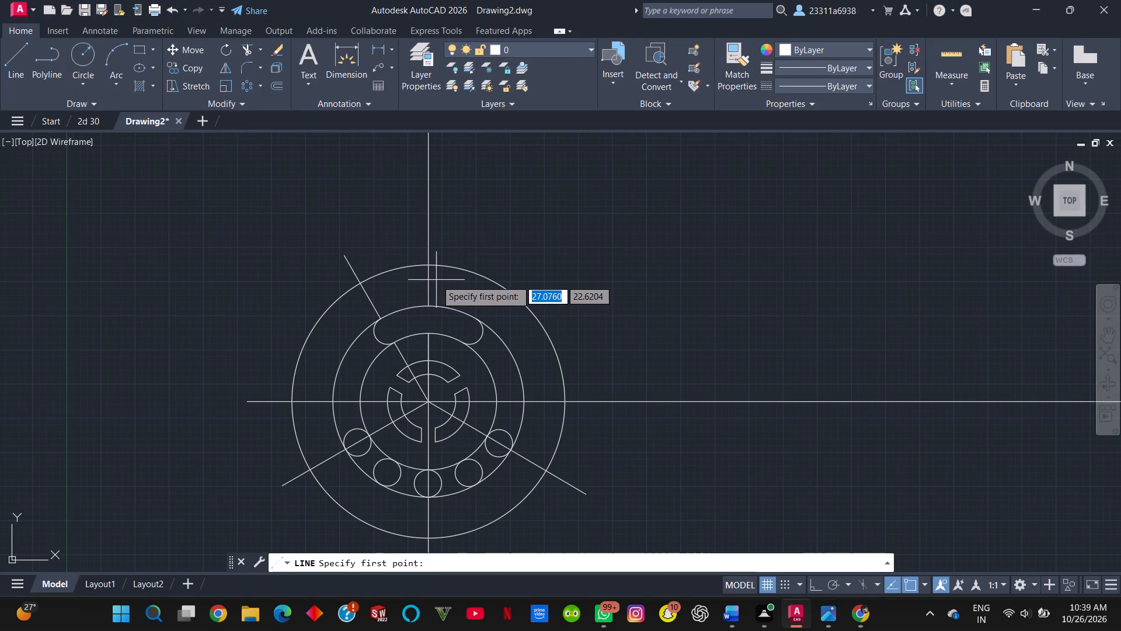
{"action": "left_click", "coordinate": [428, 285]}
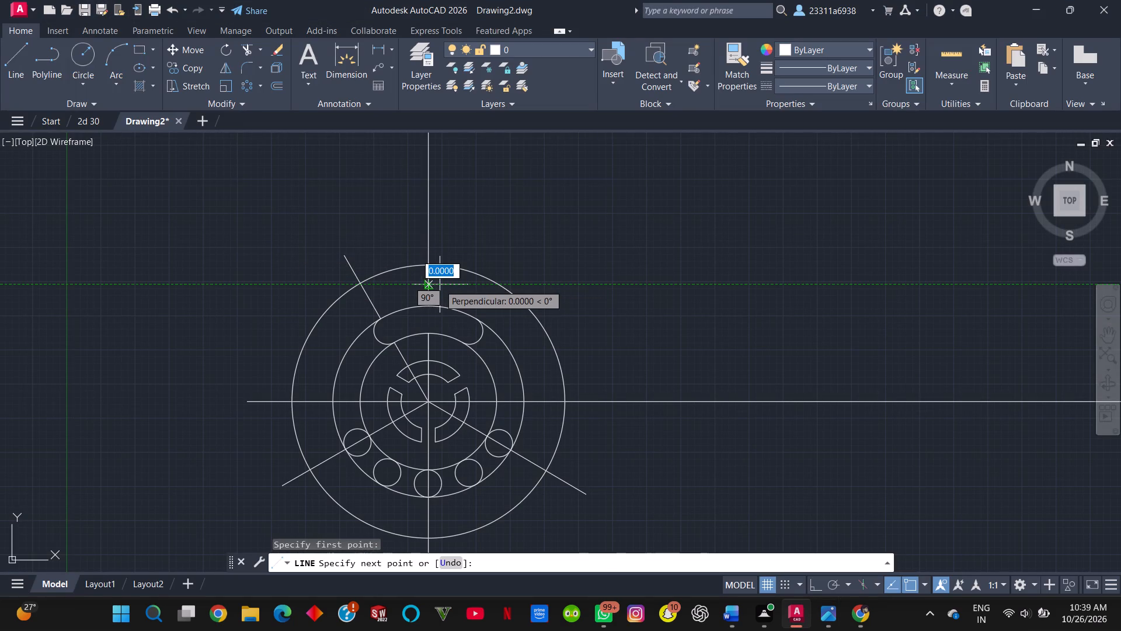
{"action": "left_click", "coordinate": [440, 285]}
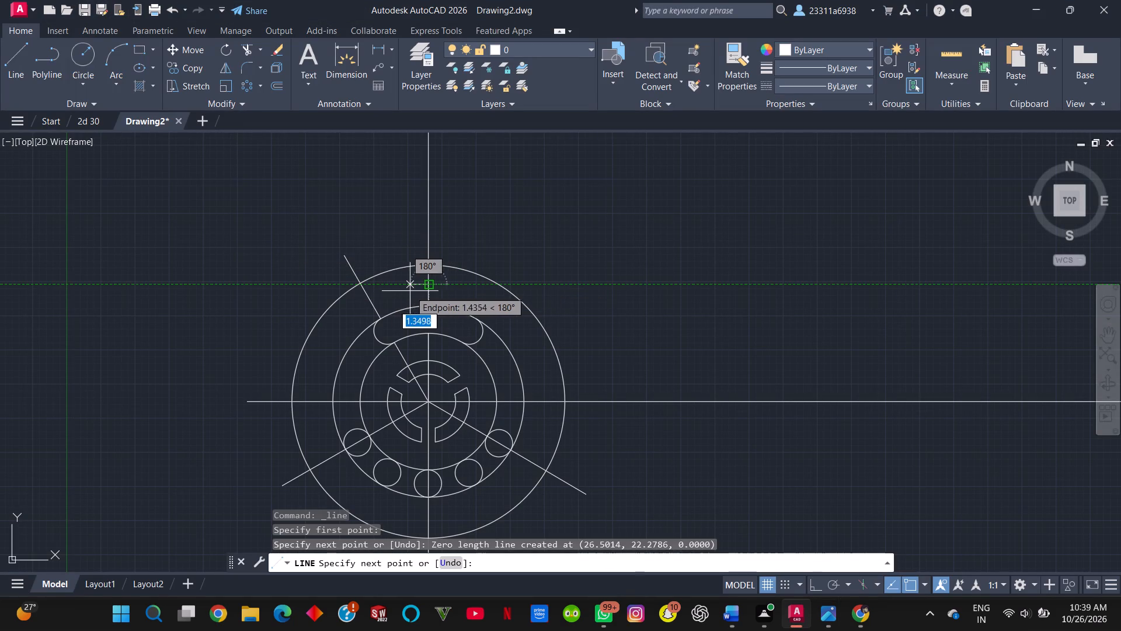
{"action": "left_click", "coordinate": [410, 291]}
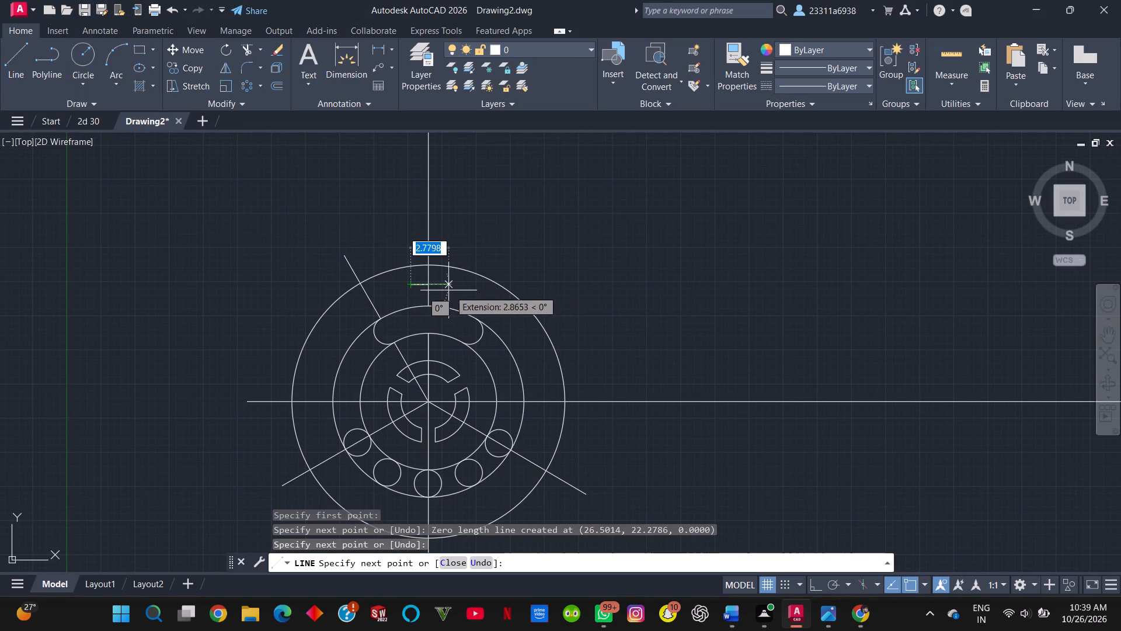
{"action": "left_click", "coordinate": [447, 290]}
{"action": "key", "text": "grave"}
{"action": "key", "text": "Escape"}
{"action": "key", "text": "Escape"}
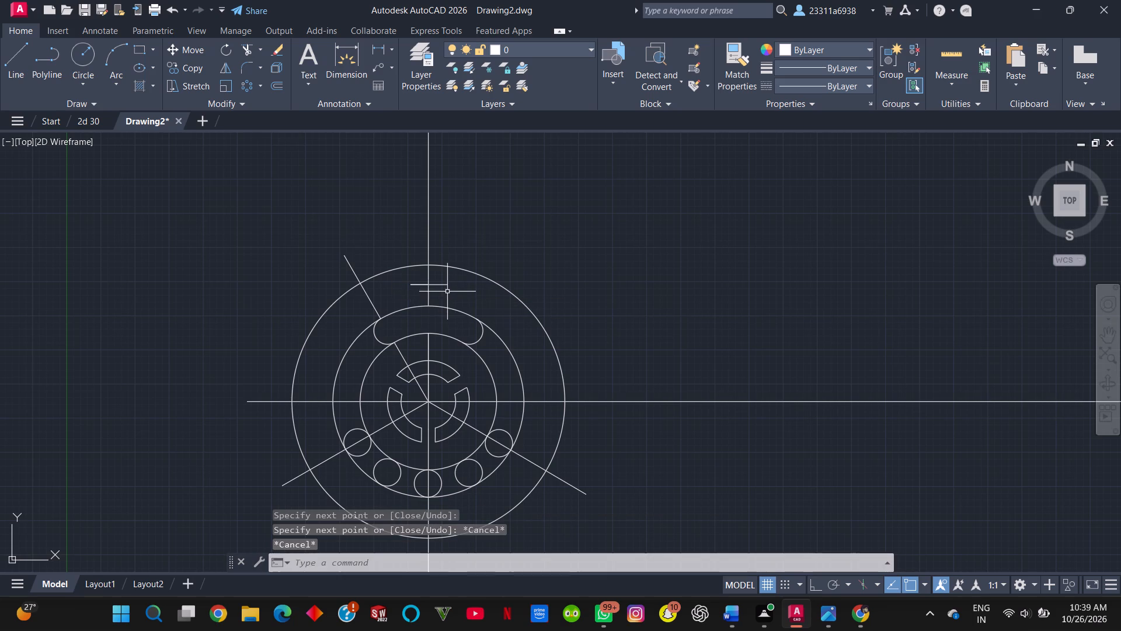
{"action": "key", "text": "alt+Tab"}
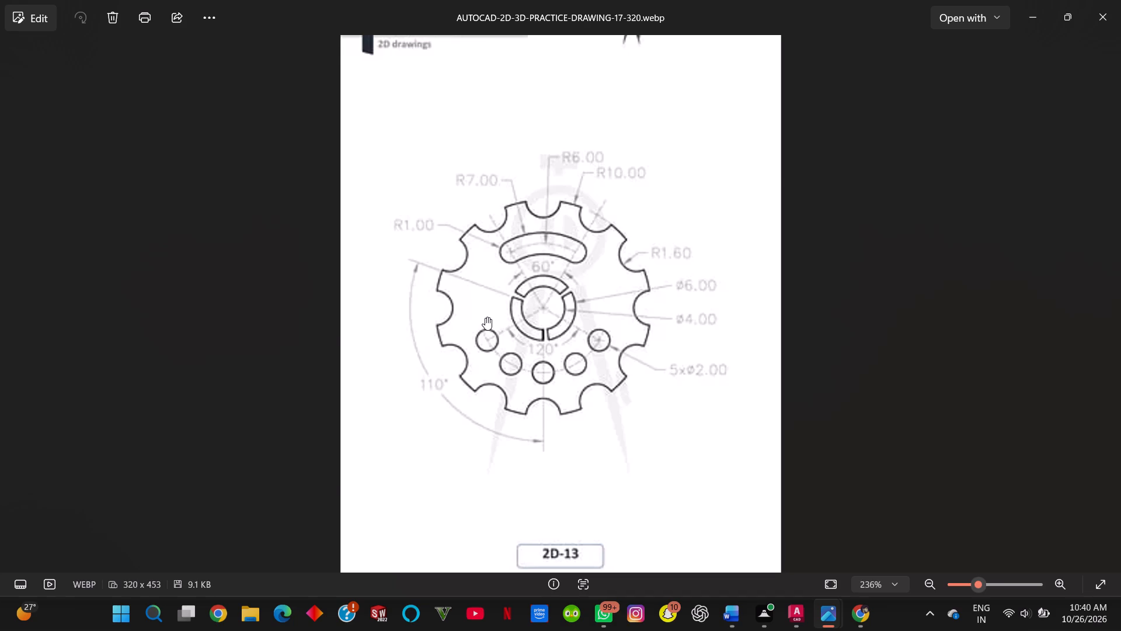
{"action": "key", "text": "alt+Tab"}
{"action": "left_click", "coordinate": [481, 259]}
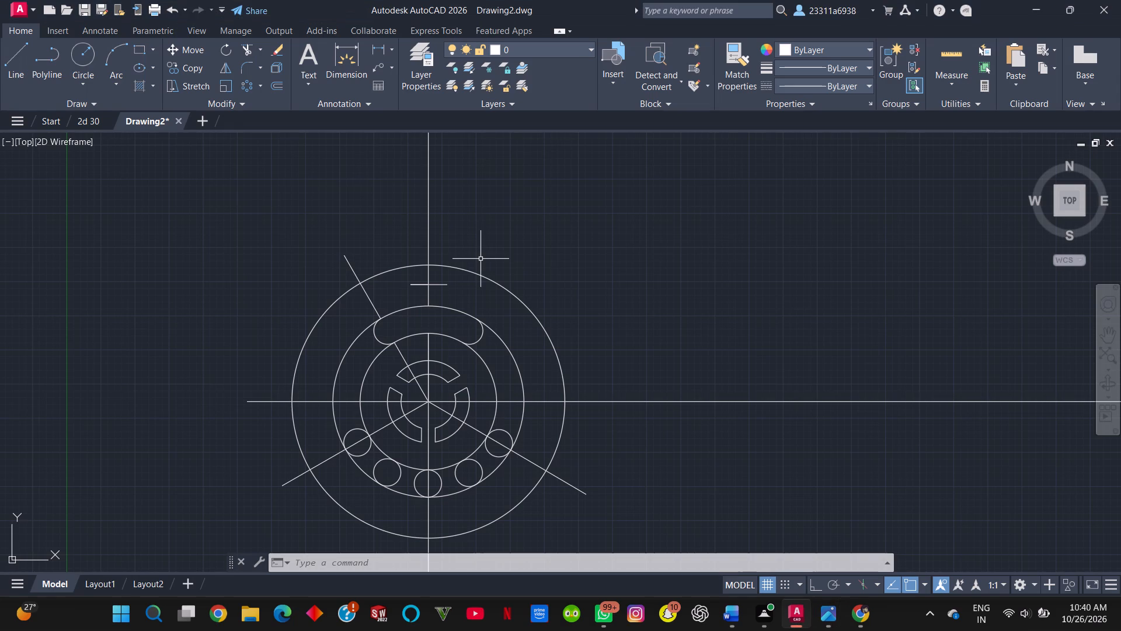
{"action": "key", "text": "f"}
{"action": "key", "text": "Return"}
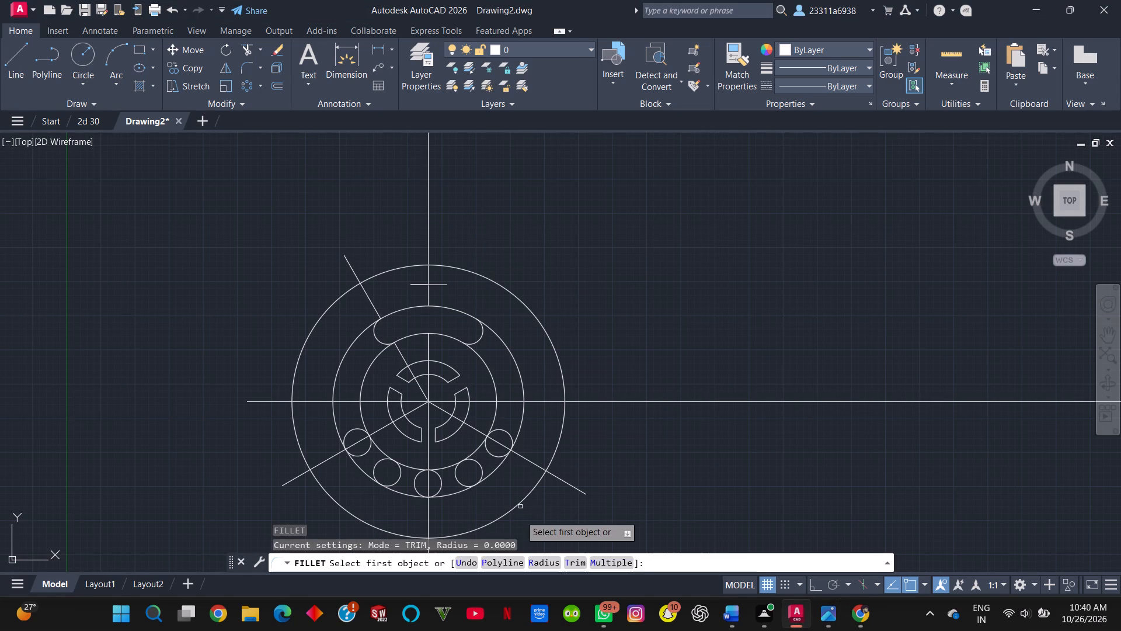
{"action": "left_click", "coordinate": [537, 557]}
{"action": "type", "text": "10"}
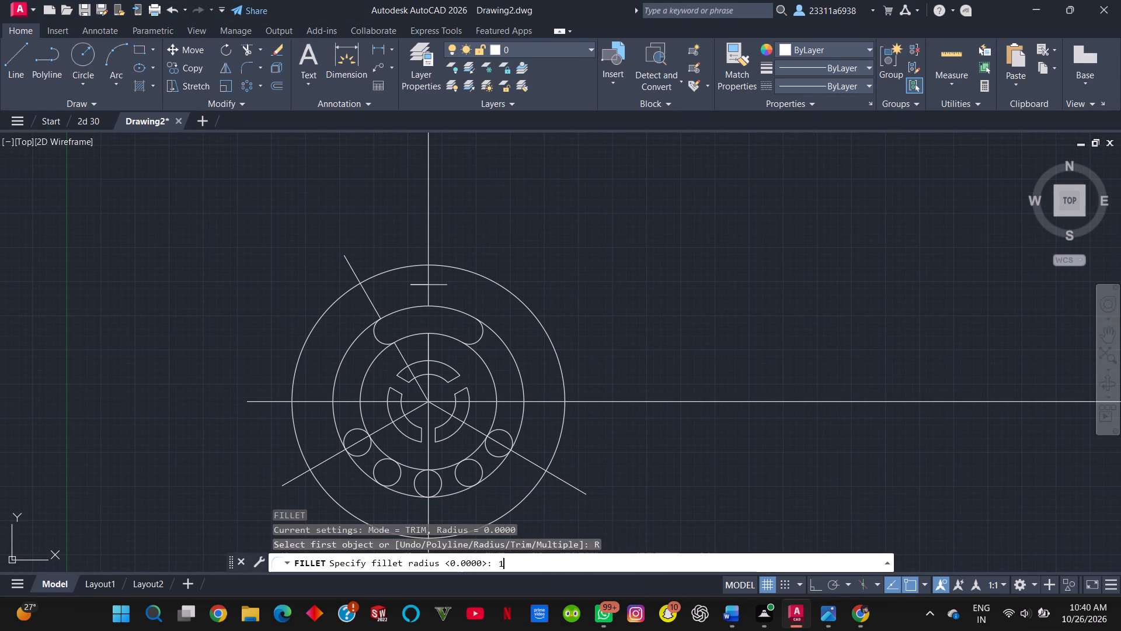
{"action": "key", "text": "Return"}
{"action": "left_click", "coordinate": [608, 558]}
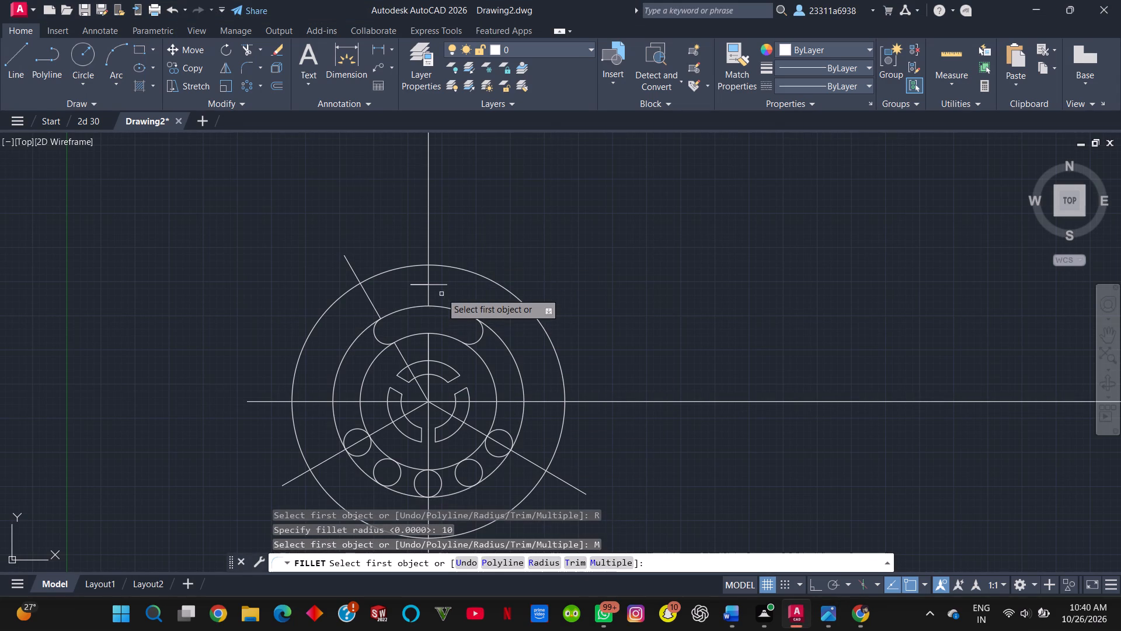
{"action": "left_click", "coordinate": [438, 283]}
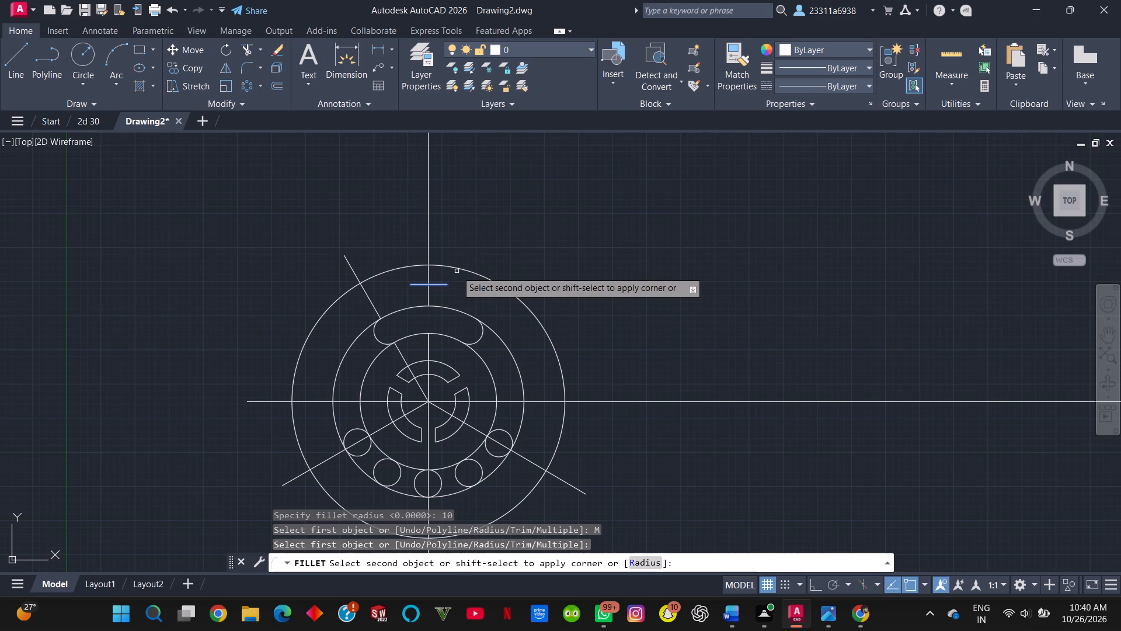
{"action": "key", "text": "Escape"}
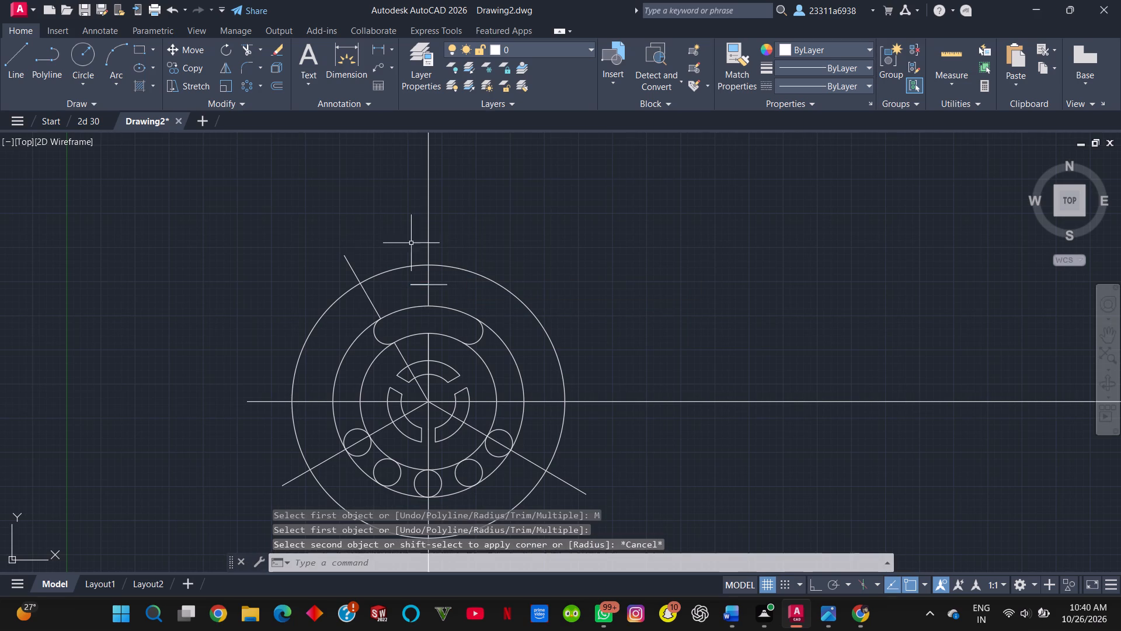
Draw two slanted side lines about 1.3 long from the ends of the short horizontal line up to the outermost disc circle.
{"action": "left_click", "coordinate": [13, 62]}
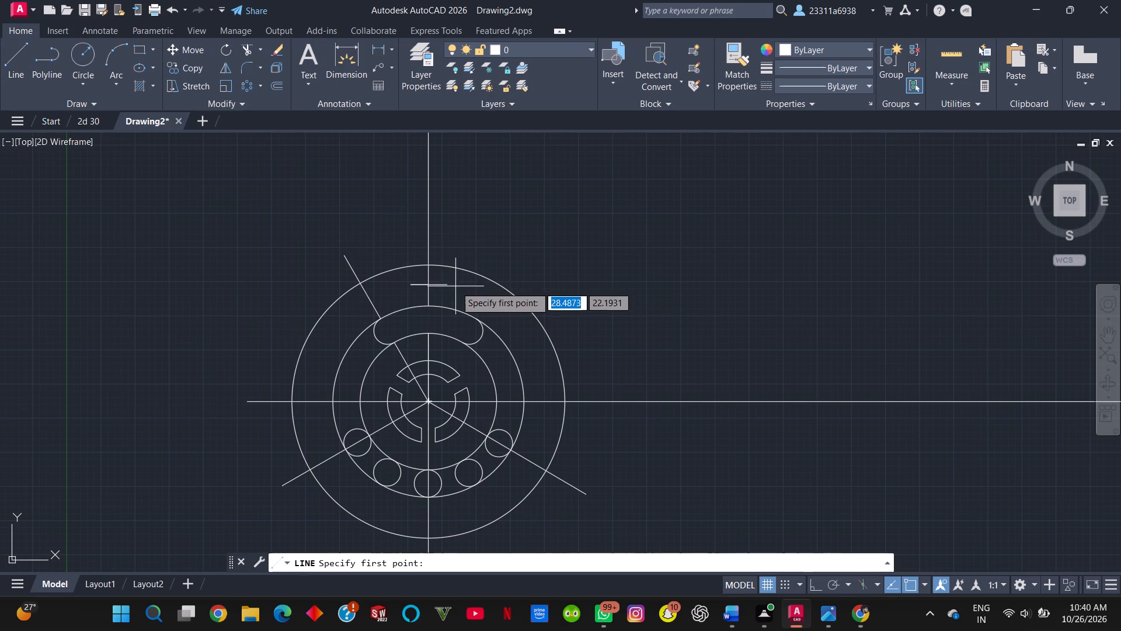
{"action": "left_click", "coordinate": [447, 287]}
{"action": "left_click", "coordinate": [450, 271]}
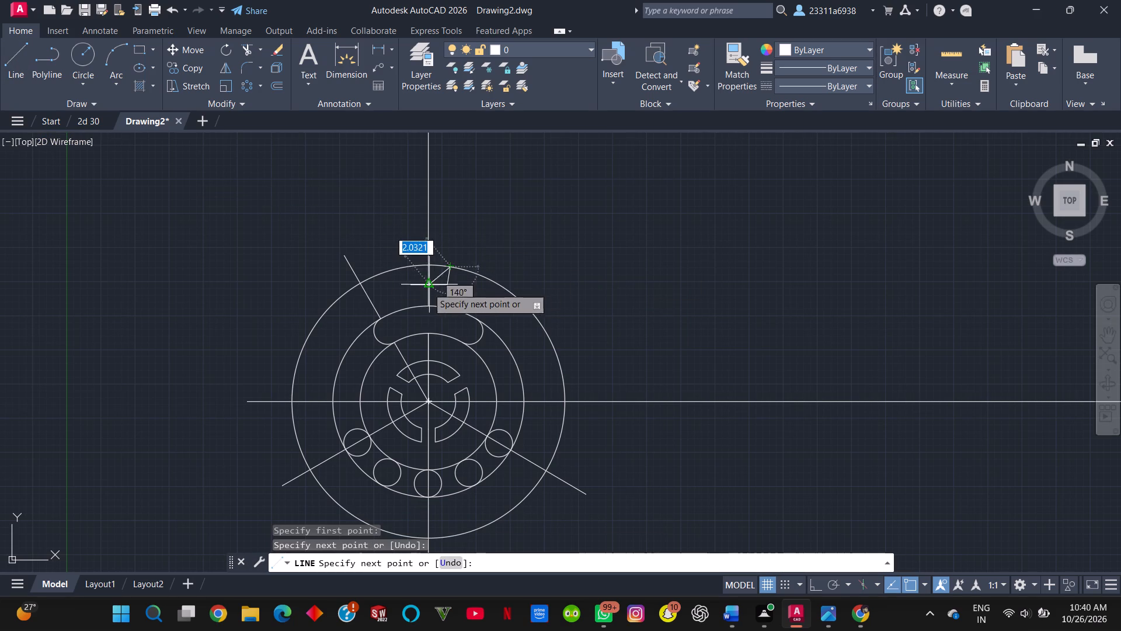
{"action": "key", "text": "Escape"}
{"action": "key", "text": "l"}
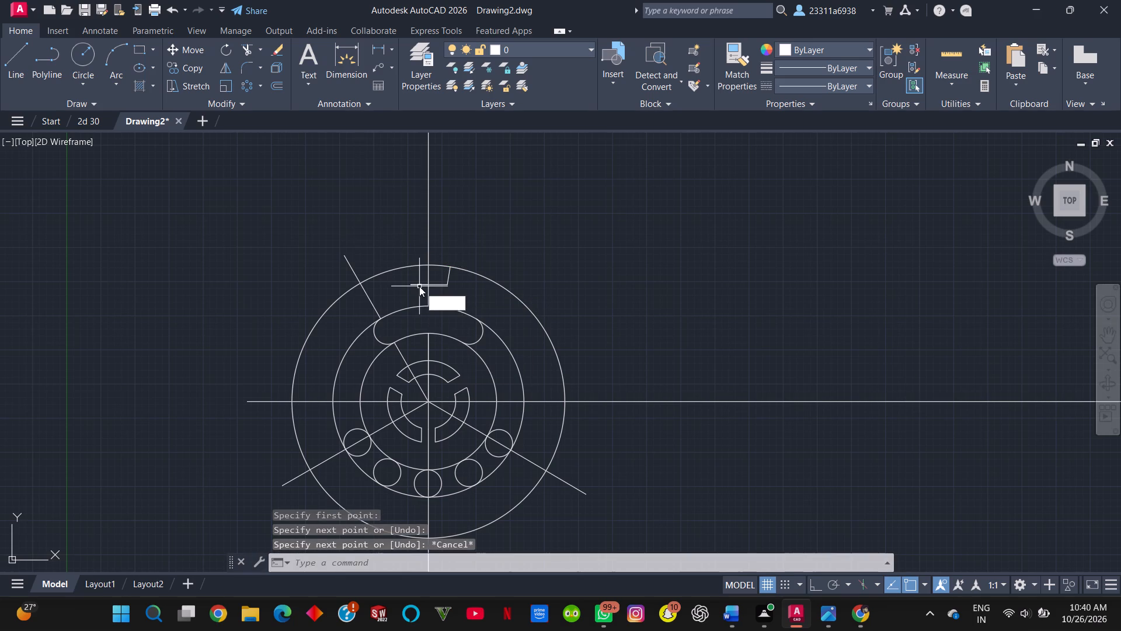
{"action": "key", "text": "Return"}
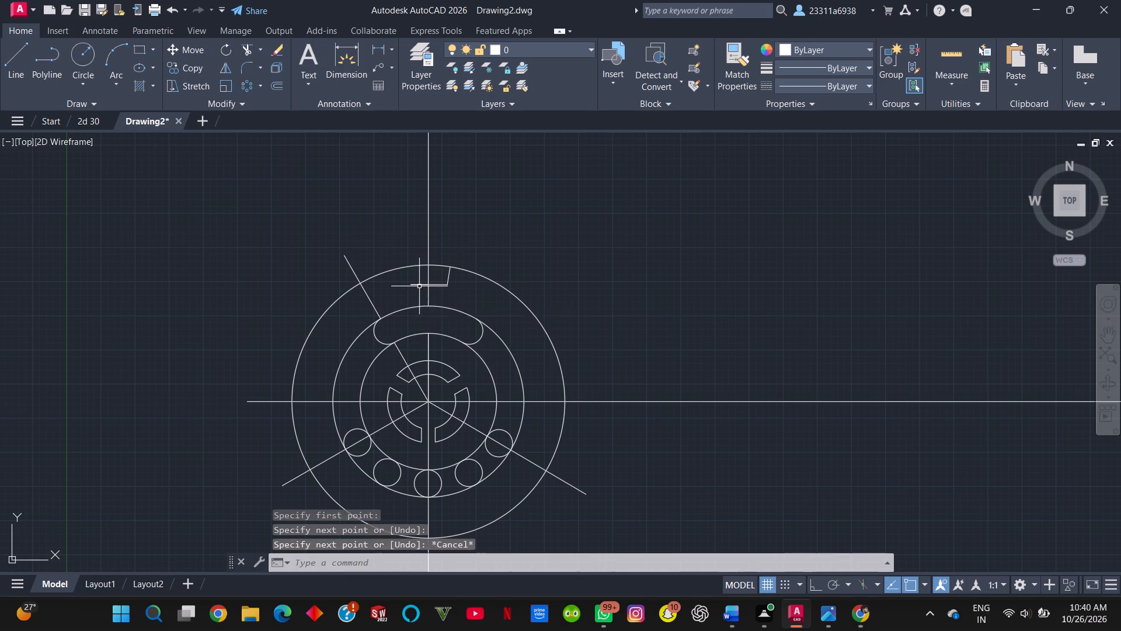
{"action": "left_click", "coordinate": [411, 290]}
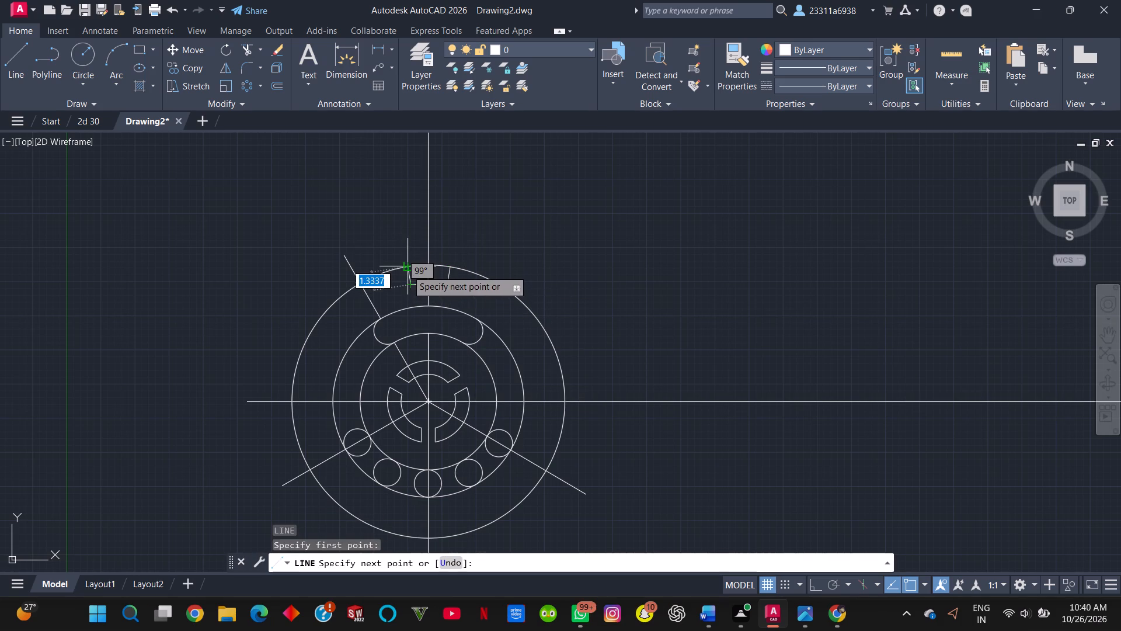
{"action": "left_click", "coordinate": [404, 270]}
{"action": "key", "text": "Escape"}
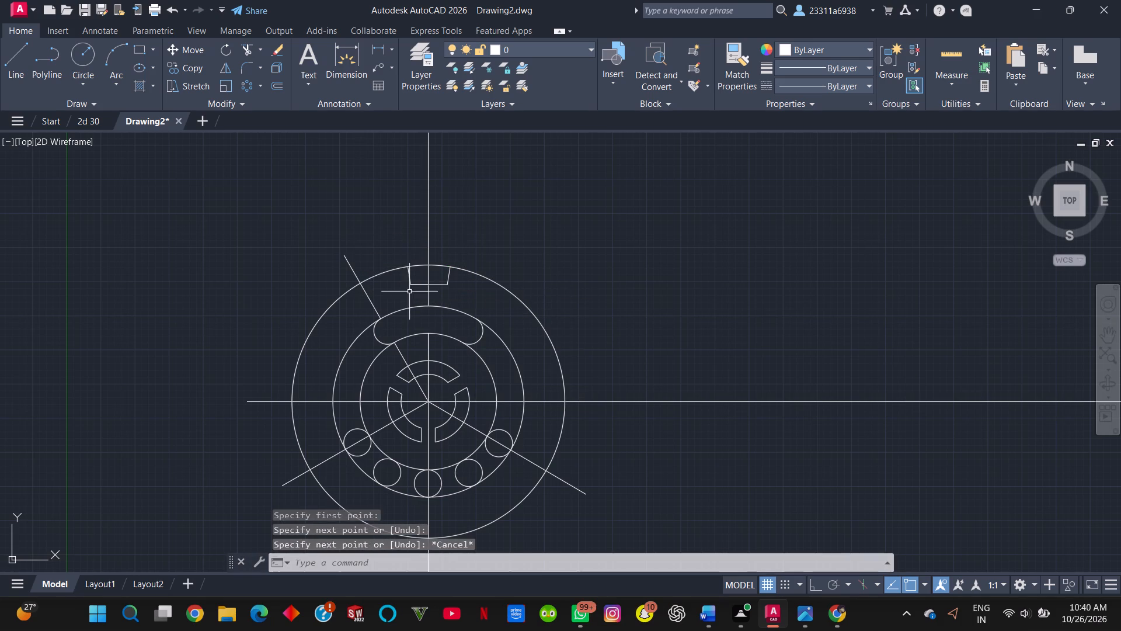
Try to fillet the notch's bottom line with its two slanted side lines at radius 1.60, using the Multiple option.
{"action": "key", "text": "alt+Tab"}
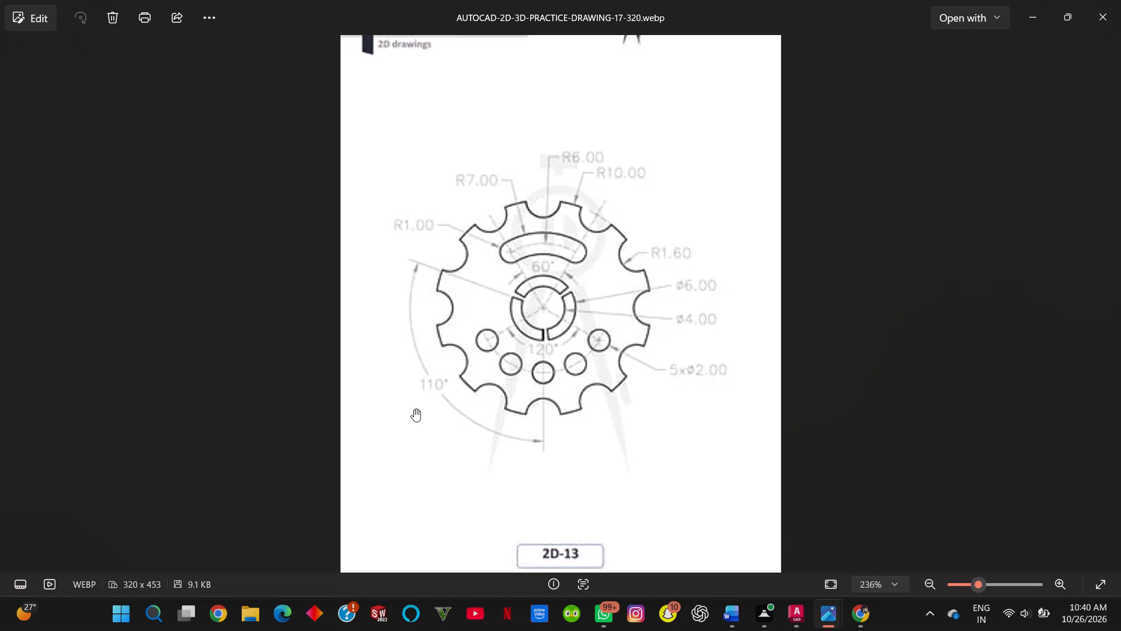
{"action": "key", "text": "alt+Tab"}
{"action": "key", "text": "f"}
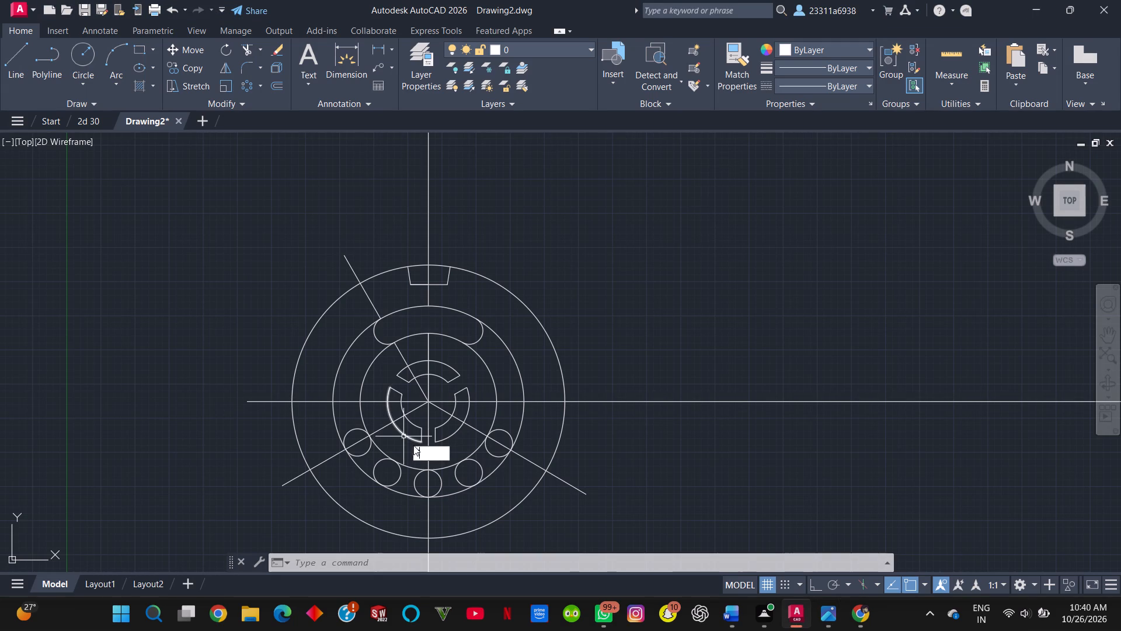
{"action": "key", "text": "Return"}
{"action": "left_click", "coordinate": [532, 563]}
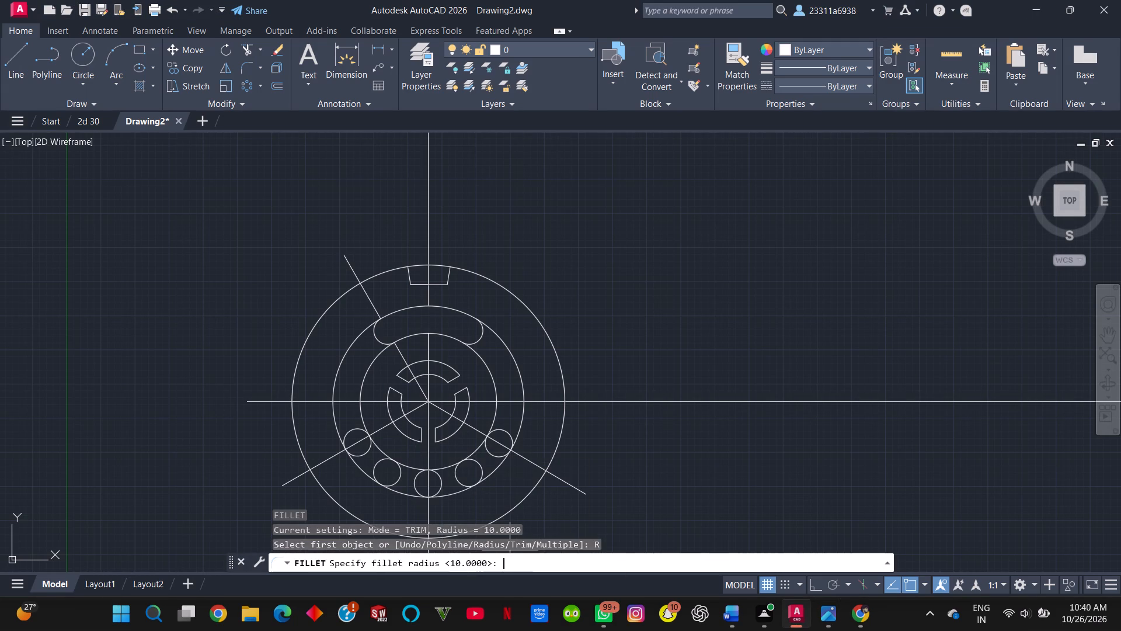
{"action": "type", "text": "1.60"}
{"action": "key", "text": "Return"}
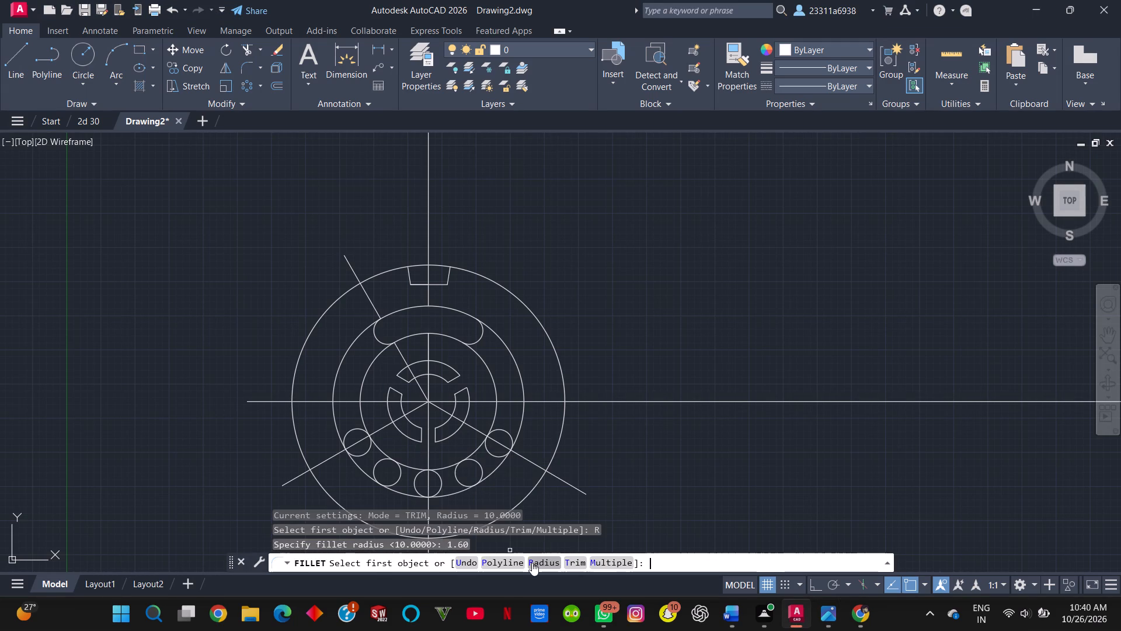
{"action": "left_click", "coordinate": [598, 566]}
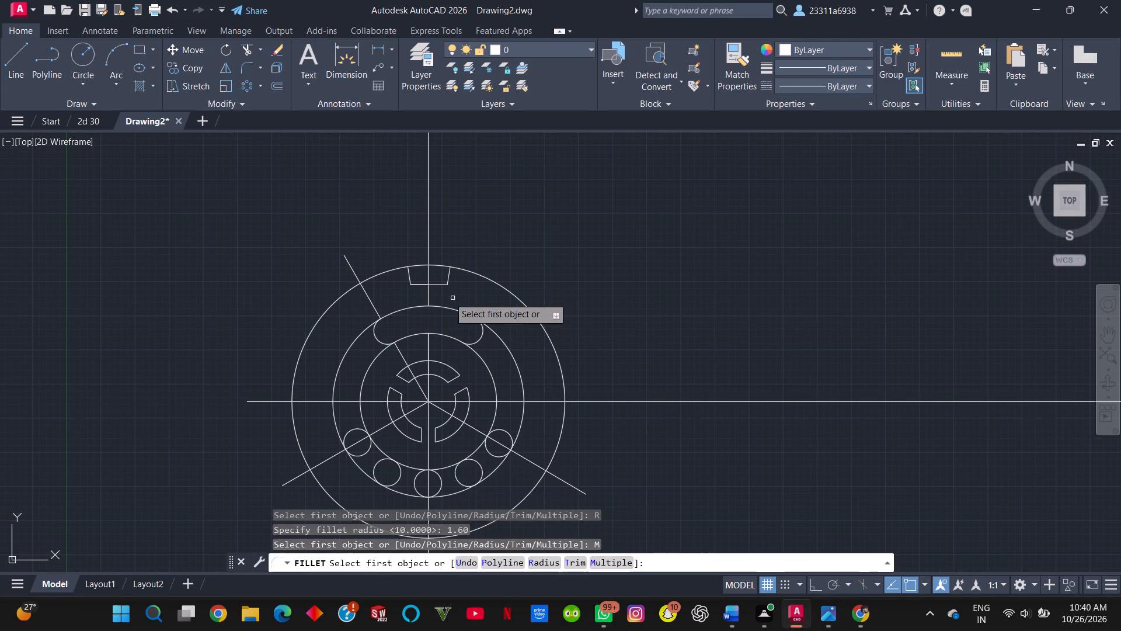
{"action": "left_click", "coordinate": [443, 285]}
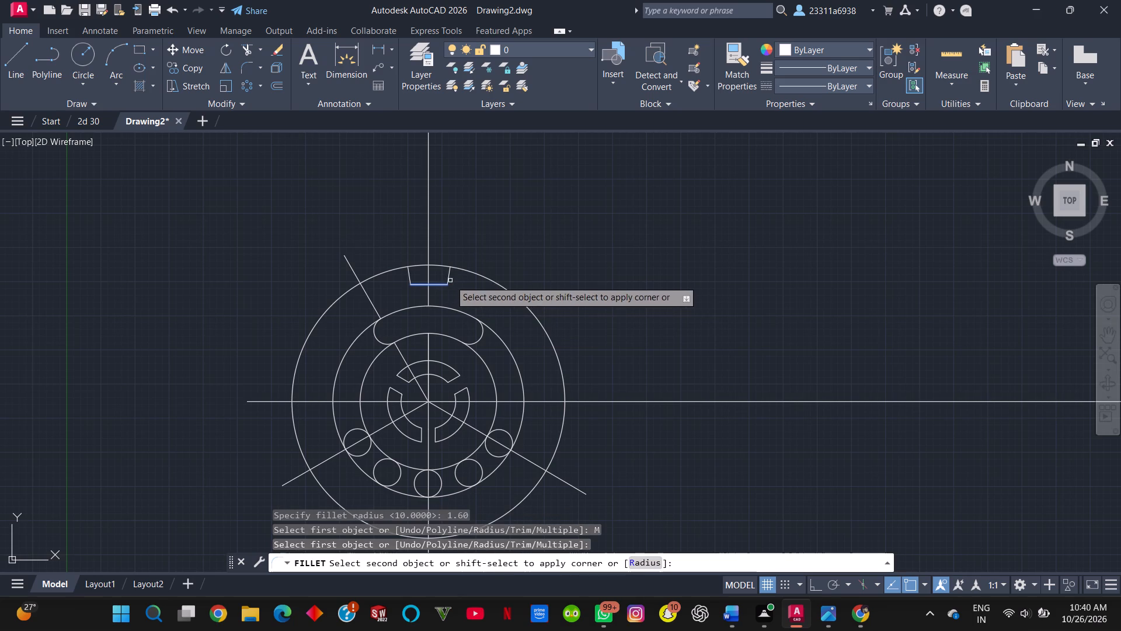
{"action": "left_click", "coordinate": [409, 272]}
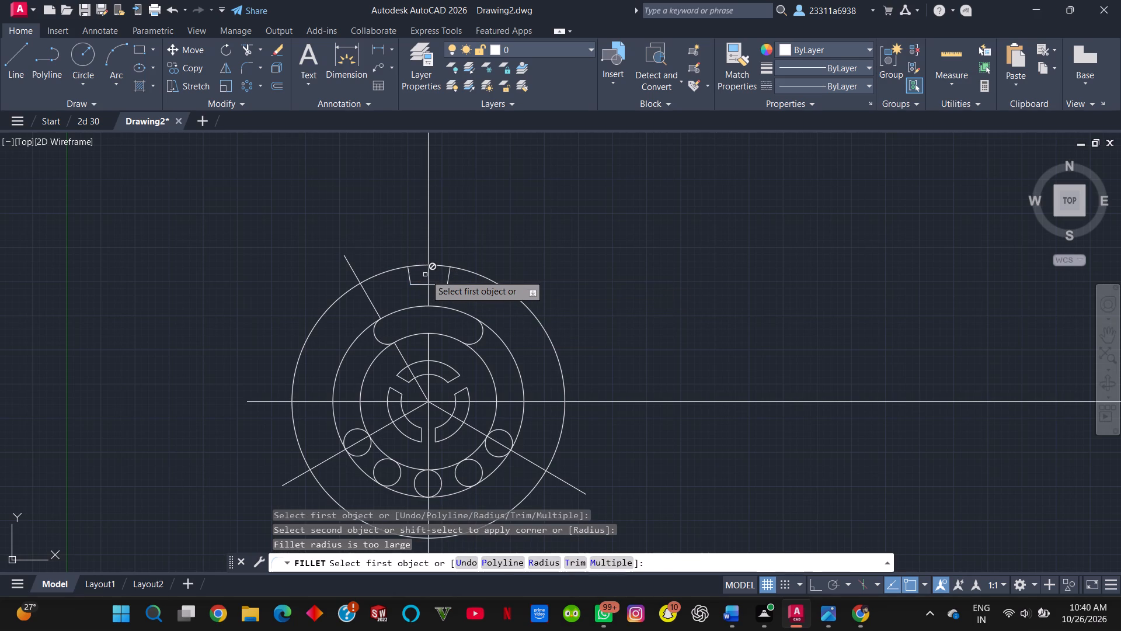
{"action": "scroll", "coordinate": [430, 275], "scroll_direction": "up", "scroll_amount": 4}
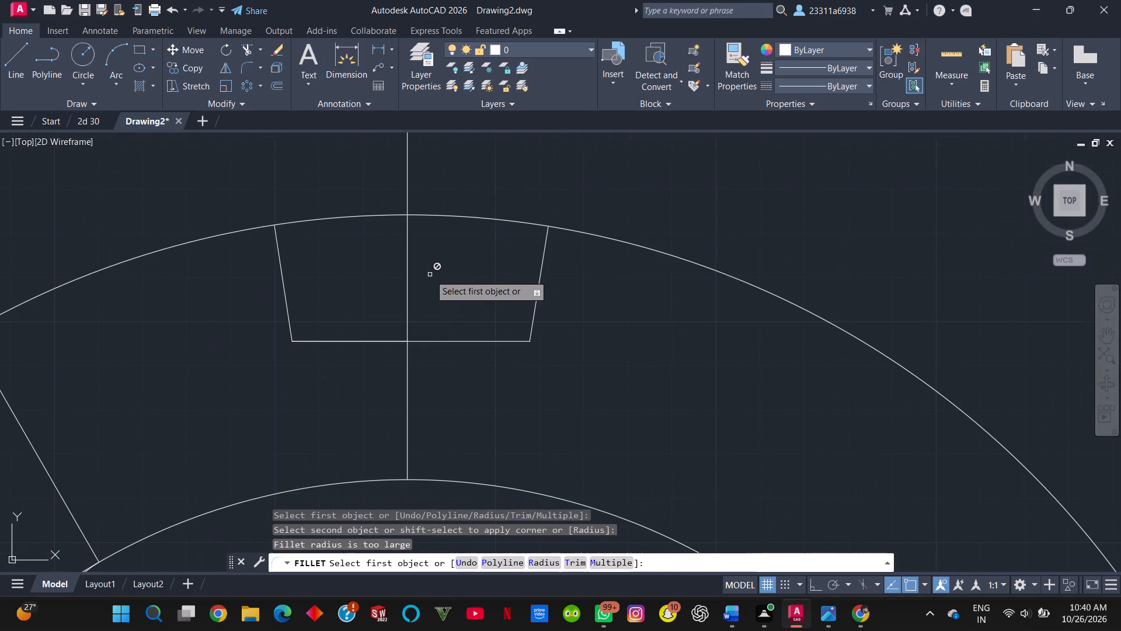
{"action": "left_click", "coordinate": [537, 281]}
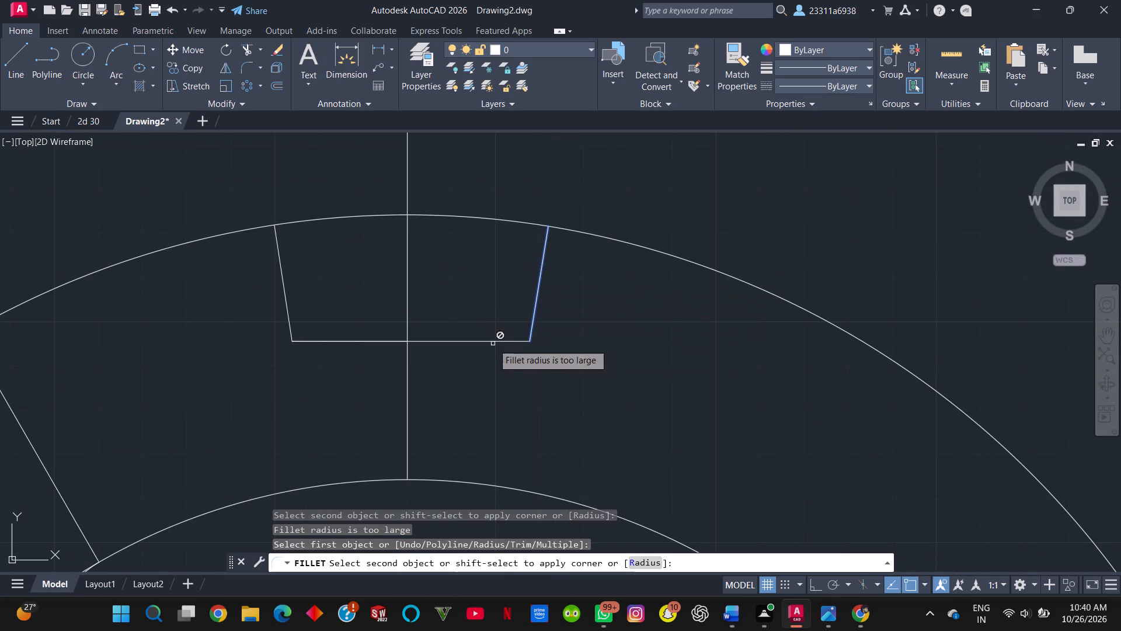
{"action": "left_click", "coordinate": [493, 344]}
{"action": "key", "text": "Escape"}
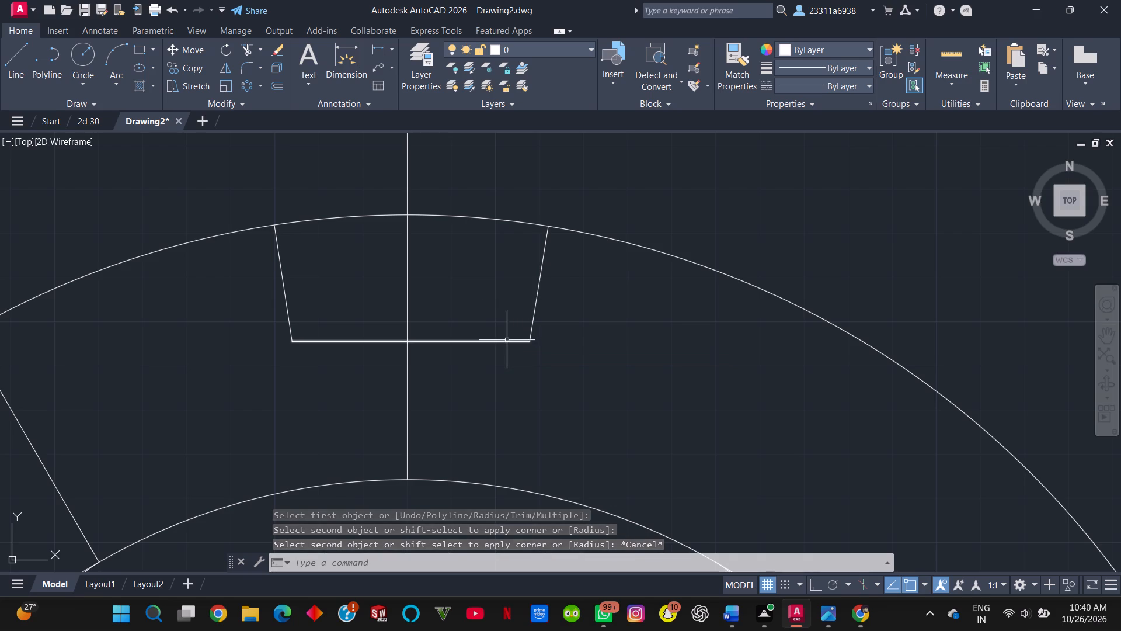
Shorten the notch's right slanted line by moving its lower endpoint up along the line, away from the bottom line.
{"action": "left_click", "coordinate": [535, 308]}
{"action": "left_click_drag", "start_coordinate": [535, 308], "coordinate": [538, 286]}
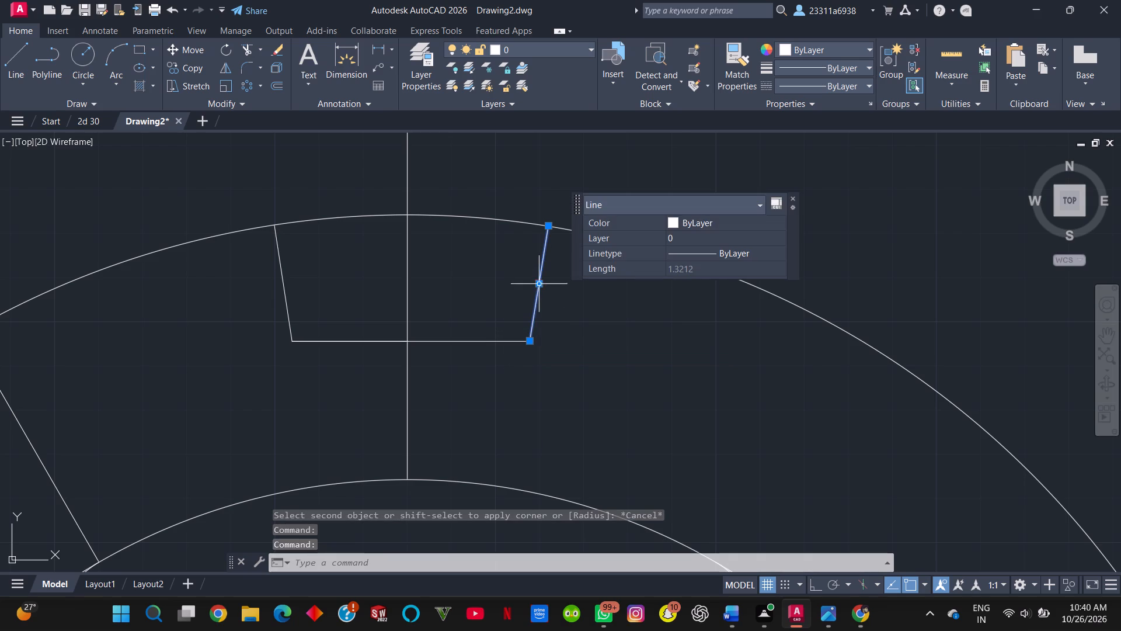
{"action": "left_click", "coordinate": [534, 345]}
{"action": "left_click", "coordinate": [532, 345]}
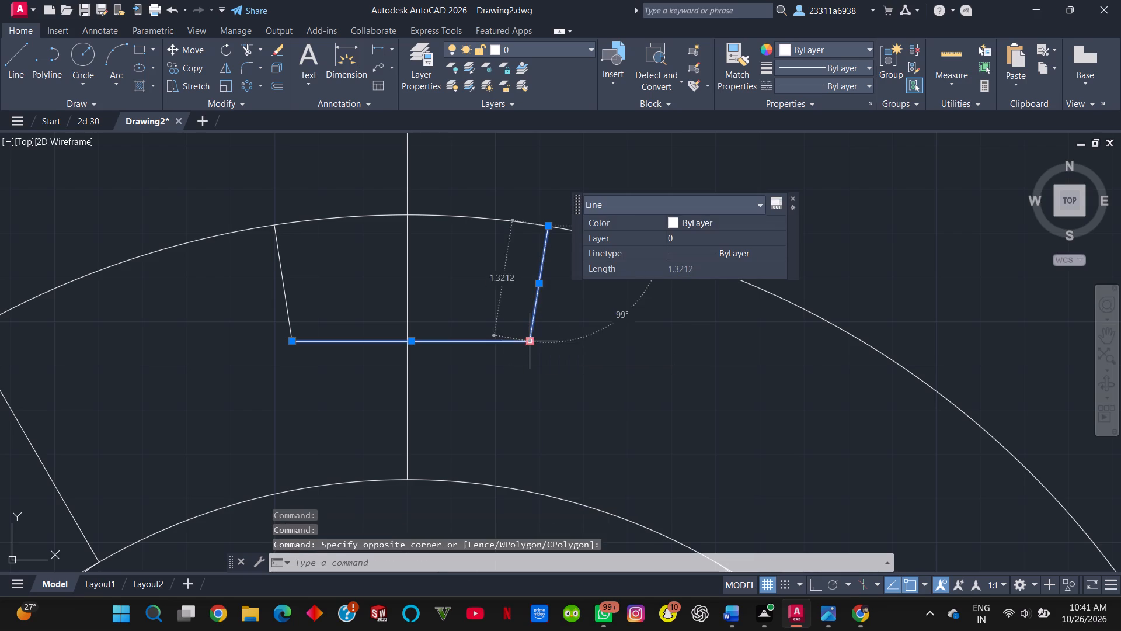
{"action": "key", "text": "Escape"}
{"action": "left_click", "coordinate": [532, 331]}
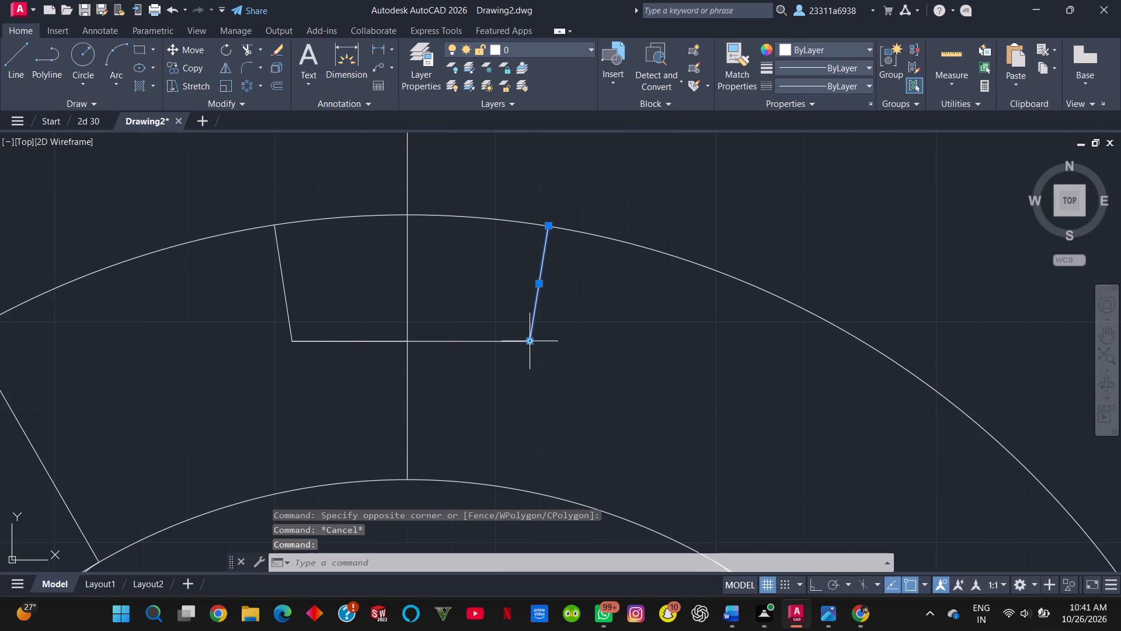
{"action": "left_click_drag", "start_coordinate": [527, 341], "coordinate": [536, 310]}
{"action": "left_click", "coordinate": [536, 310]}
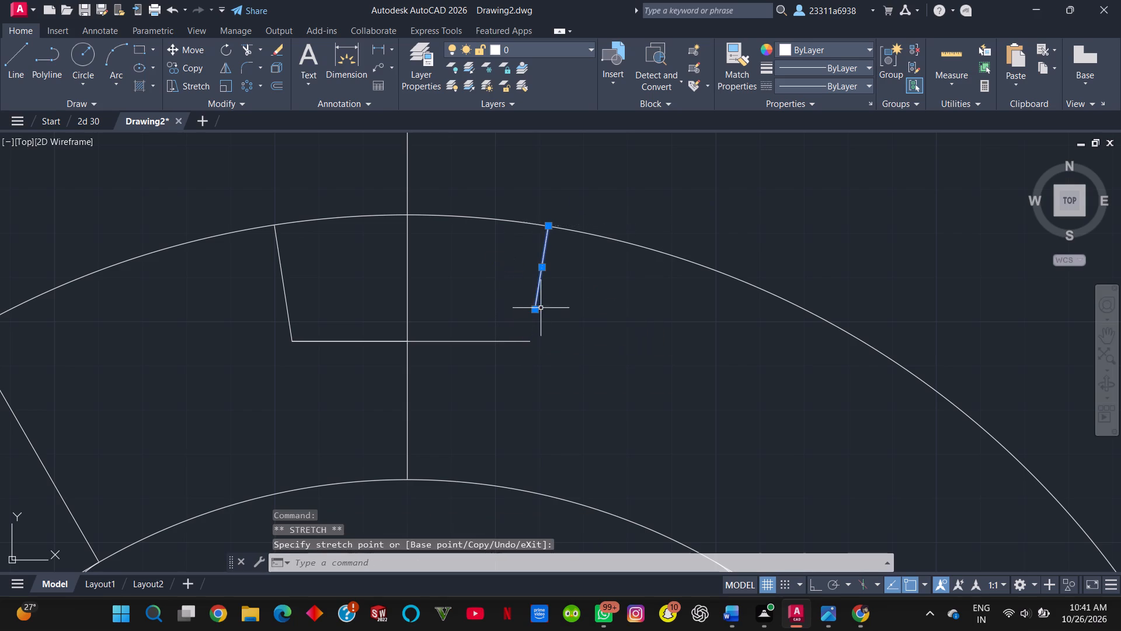
{"action": "left_click", "coordinate": [552, 305]}
{"action": "key", "text": "Escape"}
{"action": "key", "text": "Escape"}
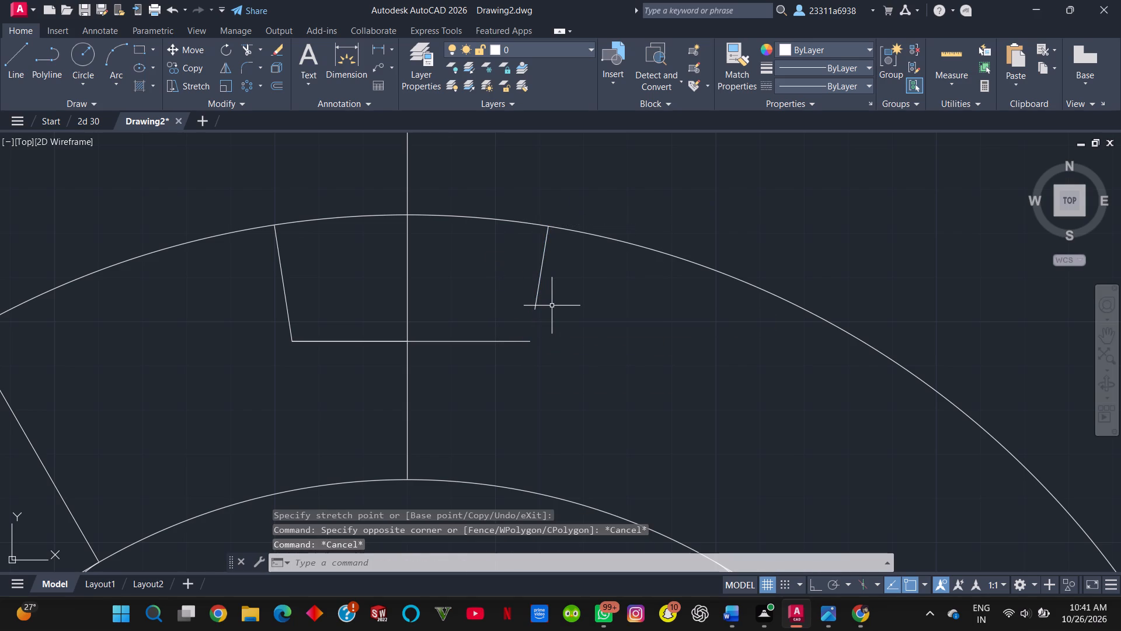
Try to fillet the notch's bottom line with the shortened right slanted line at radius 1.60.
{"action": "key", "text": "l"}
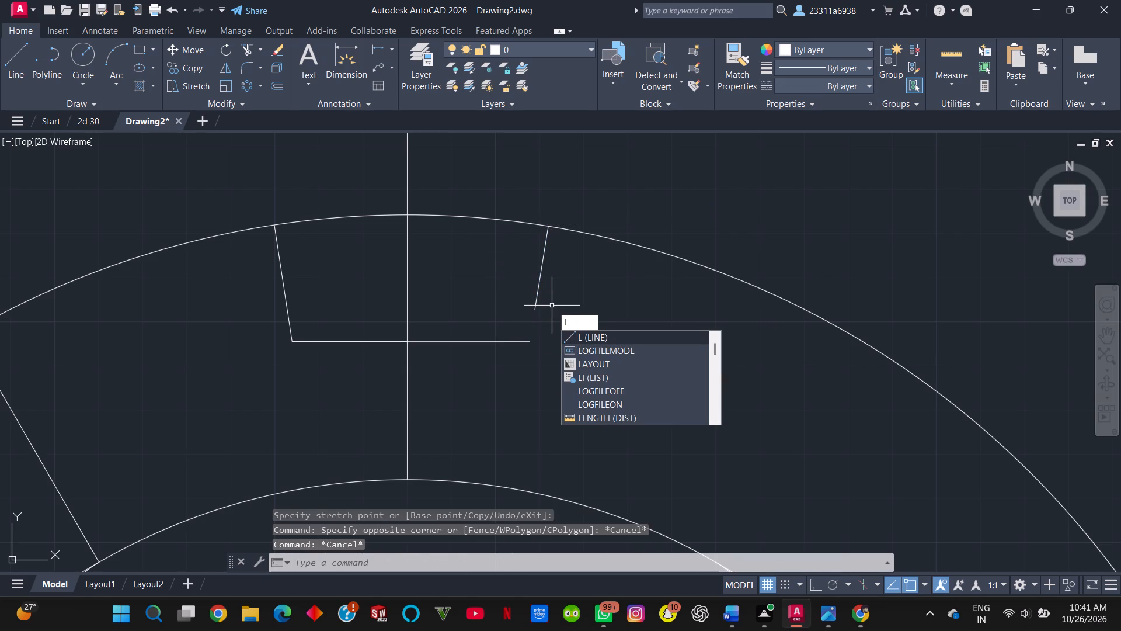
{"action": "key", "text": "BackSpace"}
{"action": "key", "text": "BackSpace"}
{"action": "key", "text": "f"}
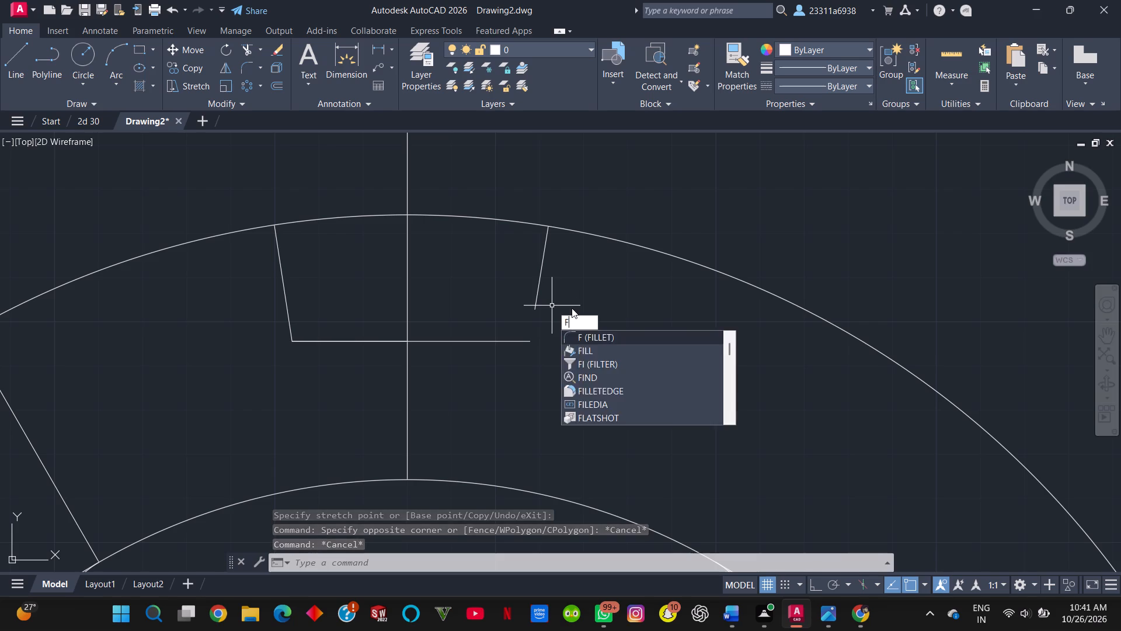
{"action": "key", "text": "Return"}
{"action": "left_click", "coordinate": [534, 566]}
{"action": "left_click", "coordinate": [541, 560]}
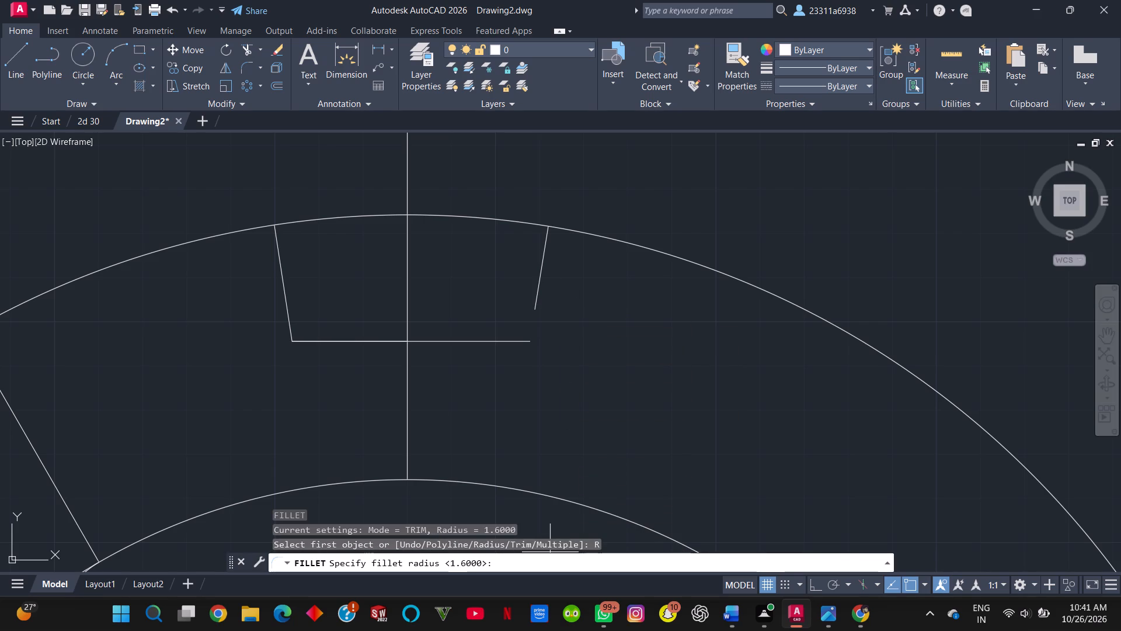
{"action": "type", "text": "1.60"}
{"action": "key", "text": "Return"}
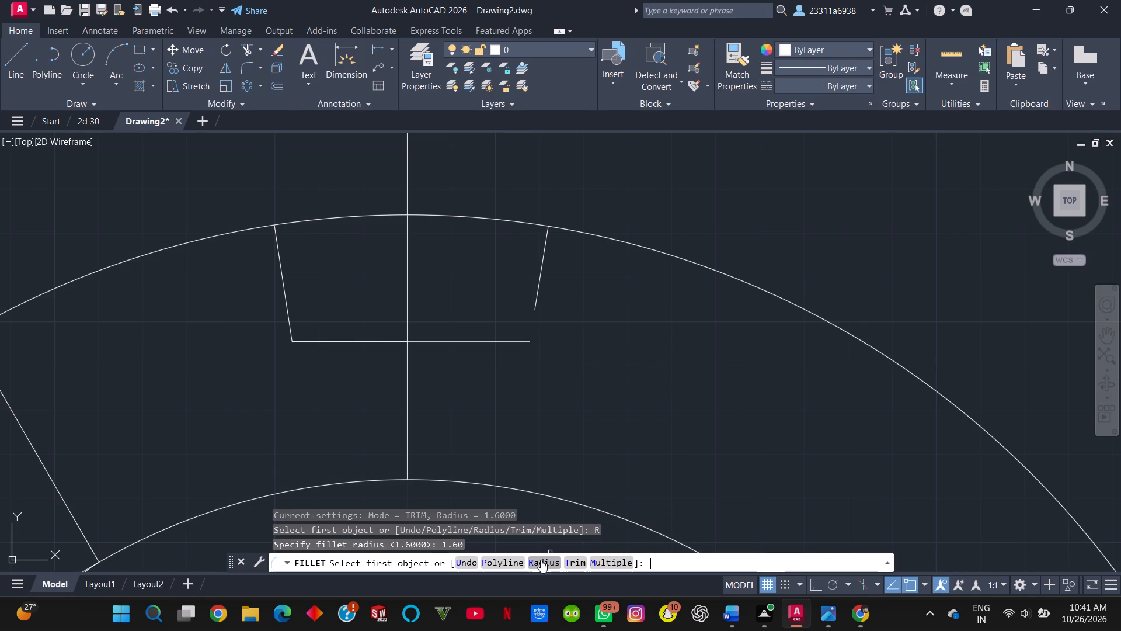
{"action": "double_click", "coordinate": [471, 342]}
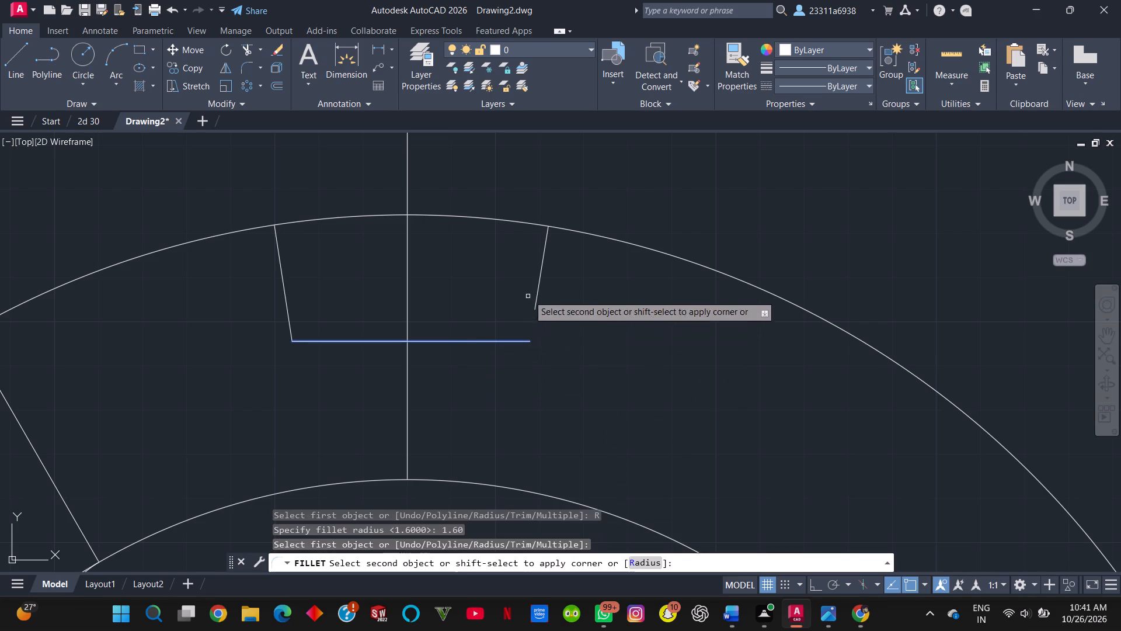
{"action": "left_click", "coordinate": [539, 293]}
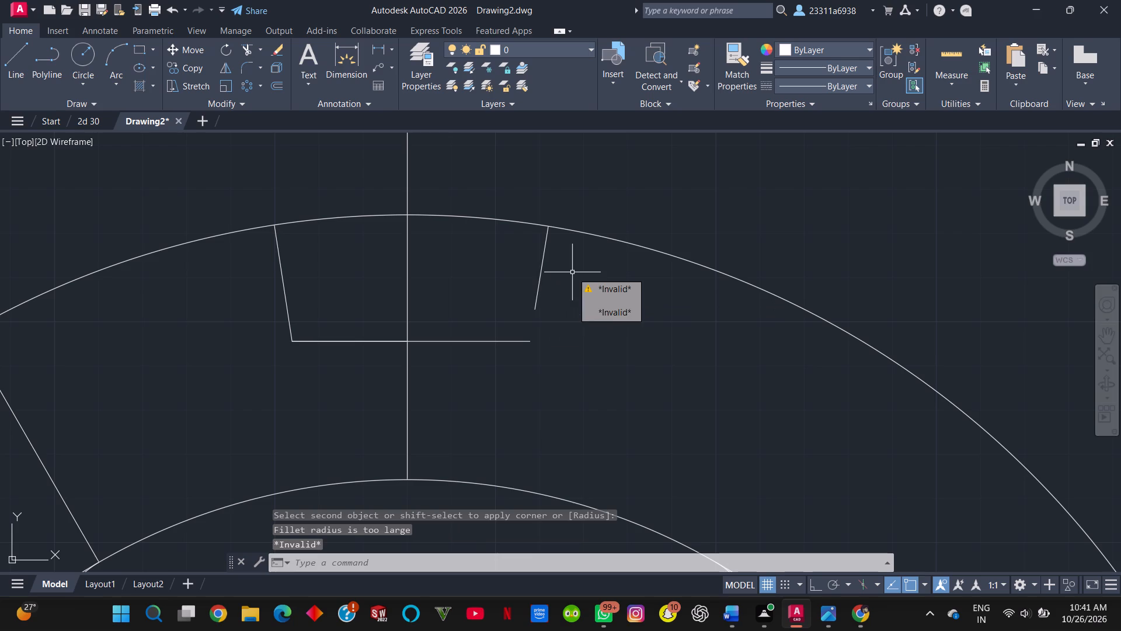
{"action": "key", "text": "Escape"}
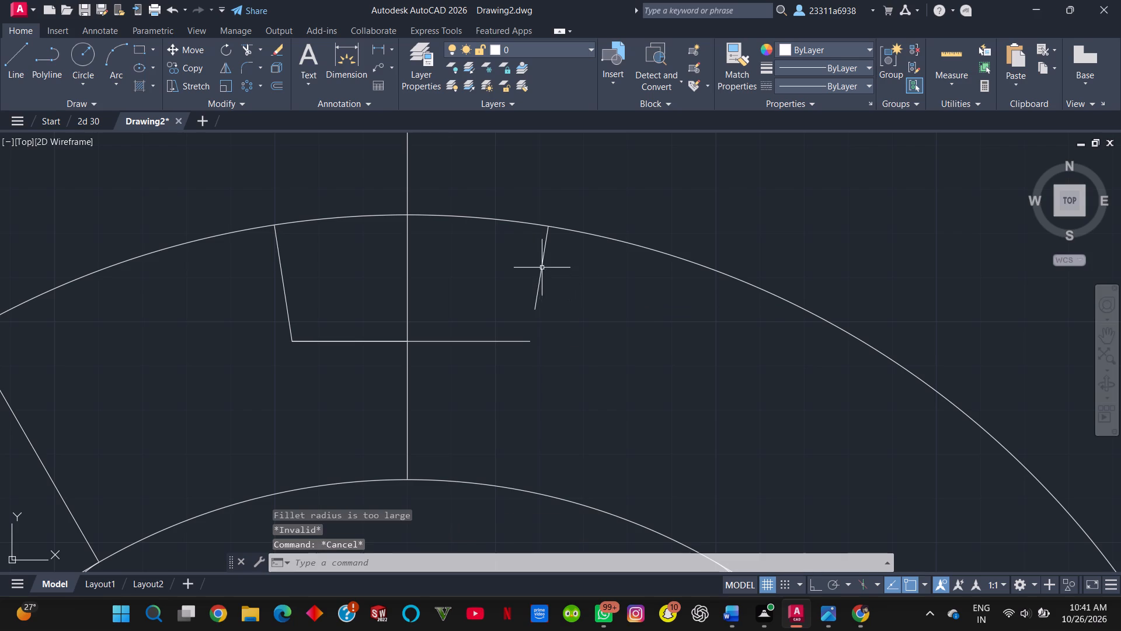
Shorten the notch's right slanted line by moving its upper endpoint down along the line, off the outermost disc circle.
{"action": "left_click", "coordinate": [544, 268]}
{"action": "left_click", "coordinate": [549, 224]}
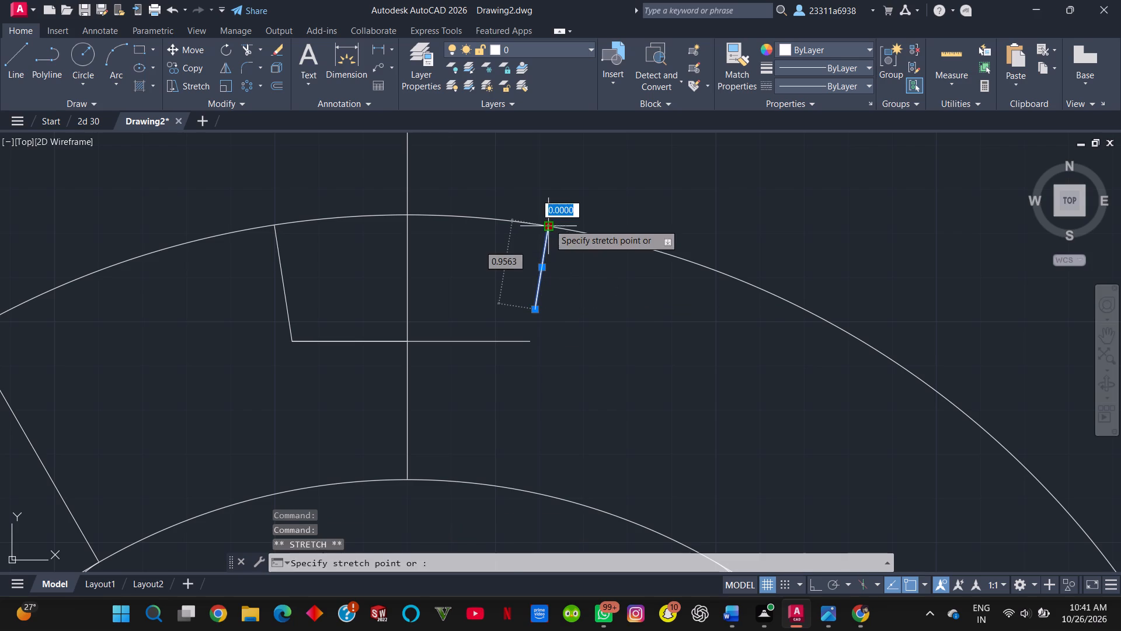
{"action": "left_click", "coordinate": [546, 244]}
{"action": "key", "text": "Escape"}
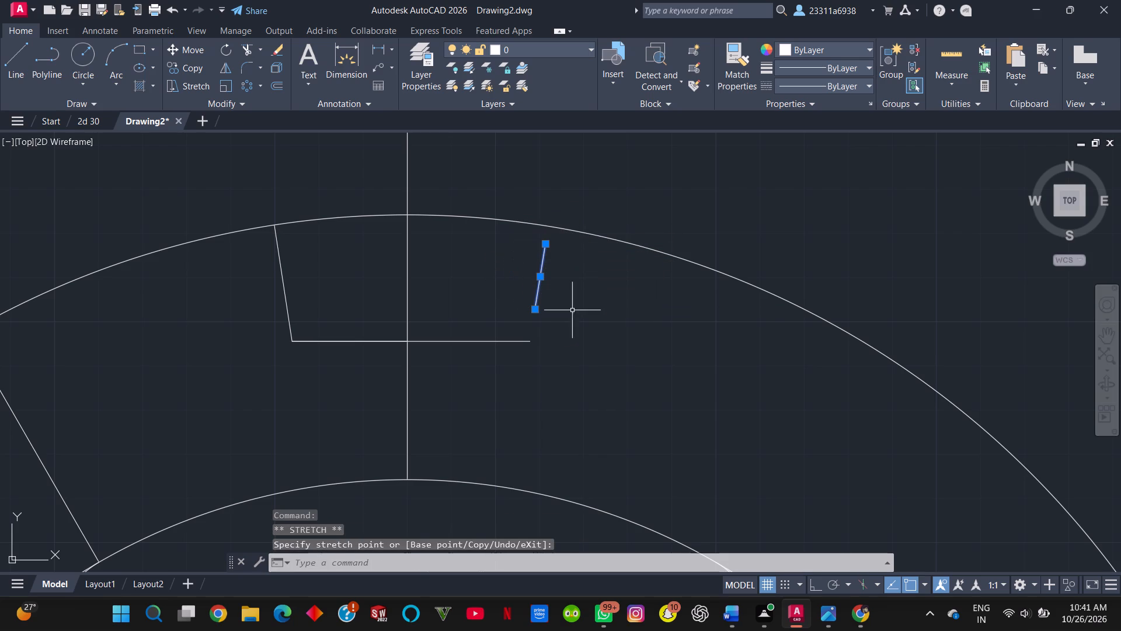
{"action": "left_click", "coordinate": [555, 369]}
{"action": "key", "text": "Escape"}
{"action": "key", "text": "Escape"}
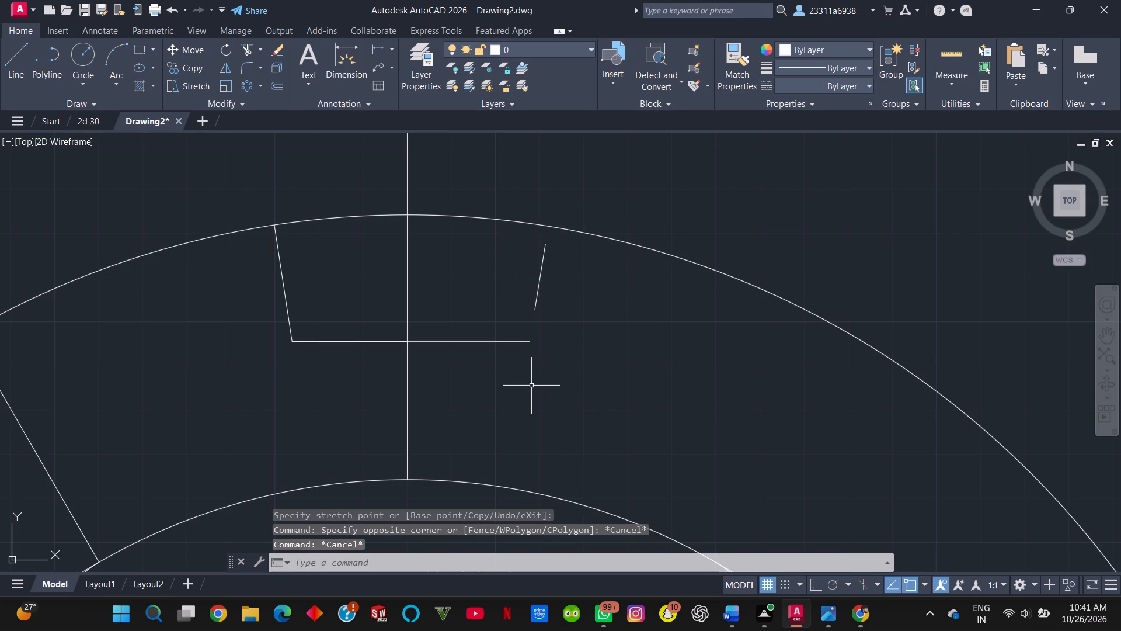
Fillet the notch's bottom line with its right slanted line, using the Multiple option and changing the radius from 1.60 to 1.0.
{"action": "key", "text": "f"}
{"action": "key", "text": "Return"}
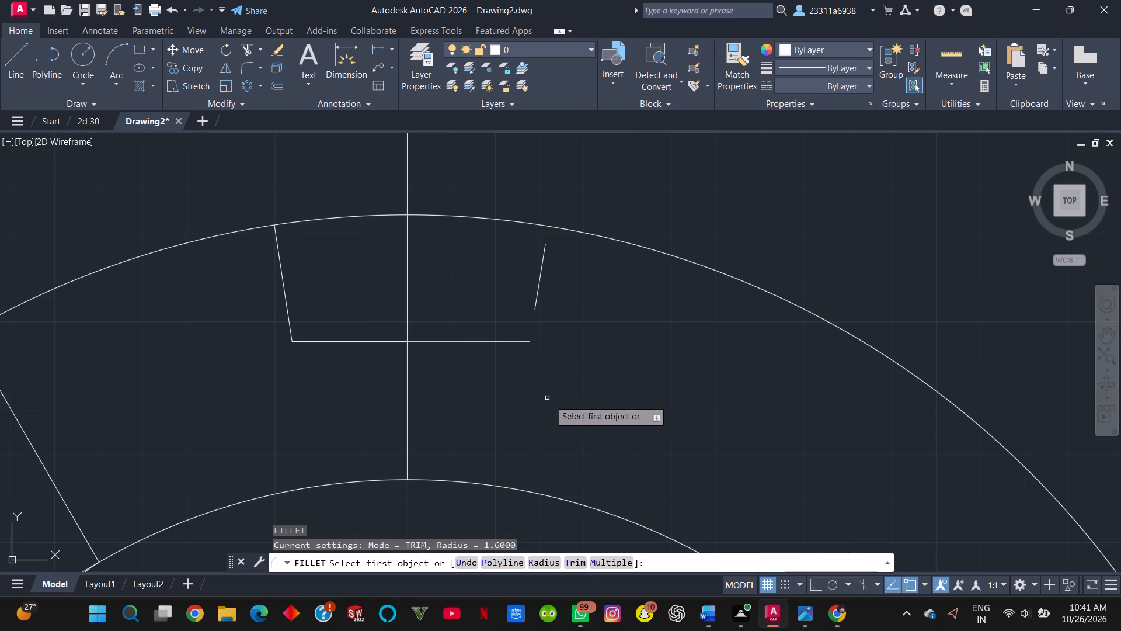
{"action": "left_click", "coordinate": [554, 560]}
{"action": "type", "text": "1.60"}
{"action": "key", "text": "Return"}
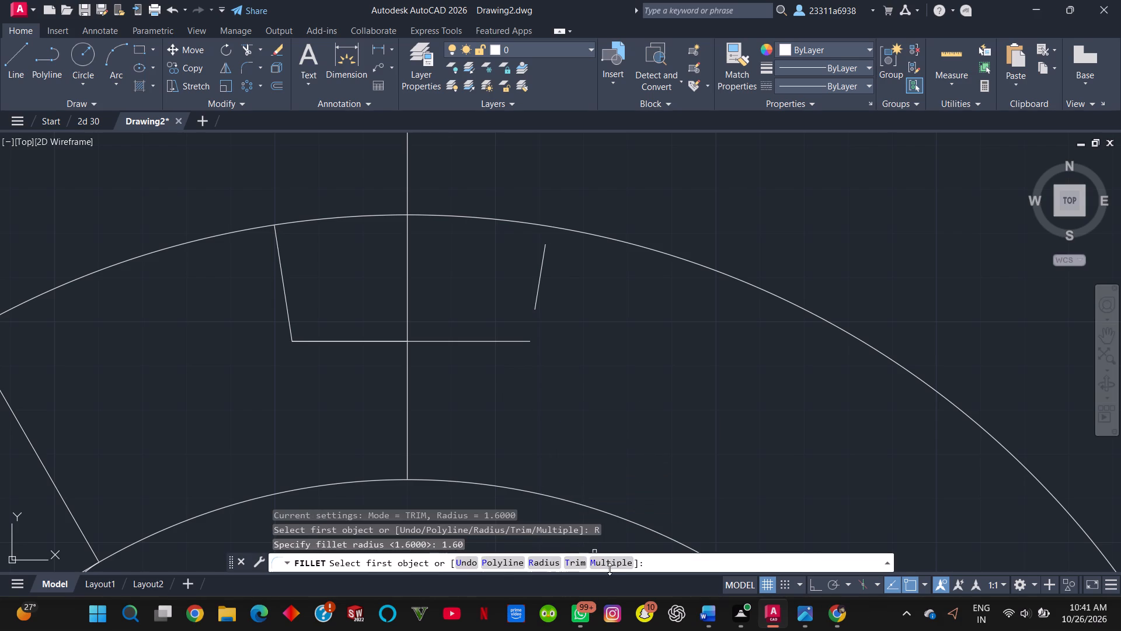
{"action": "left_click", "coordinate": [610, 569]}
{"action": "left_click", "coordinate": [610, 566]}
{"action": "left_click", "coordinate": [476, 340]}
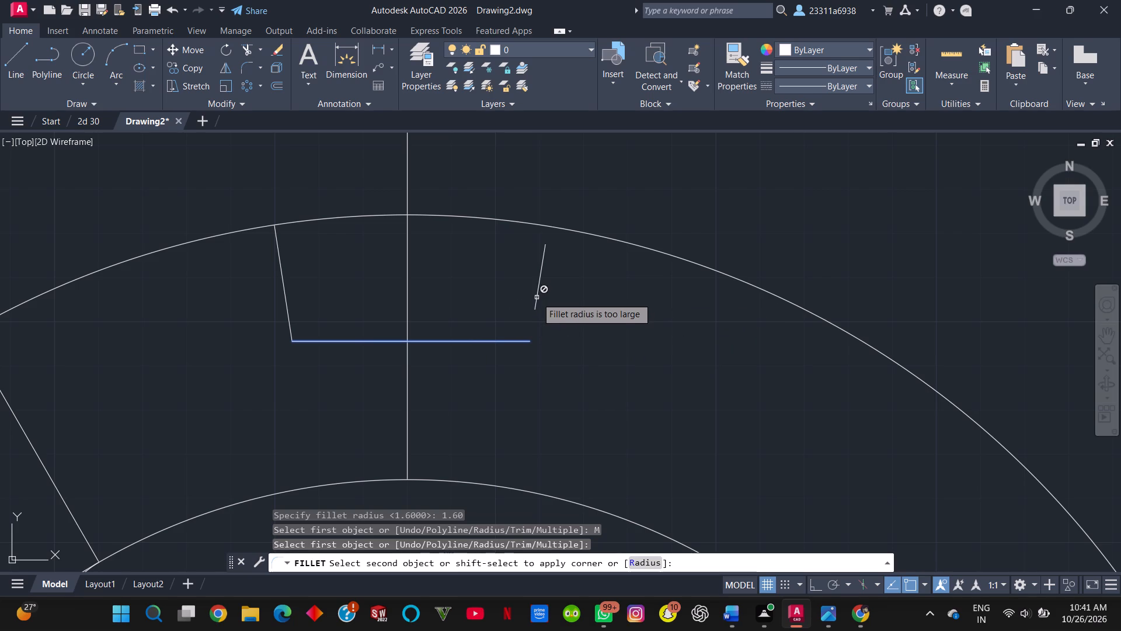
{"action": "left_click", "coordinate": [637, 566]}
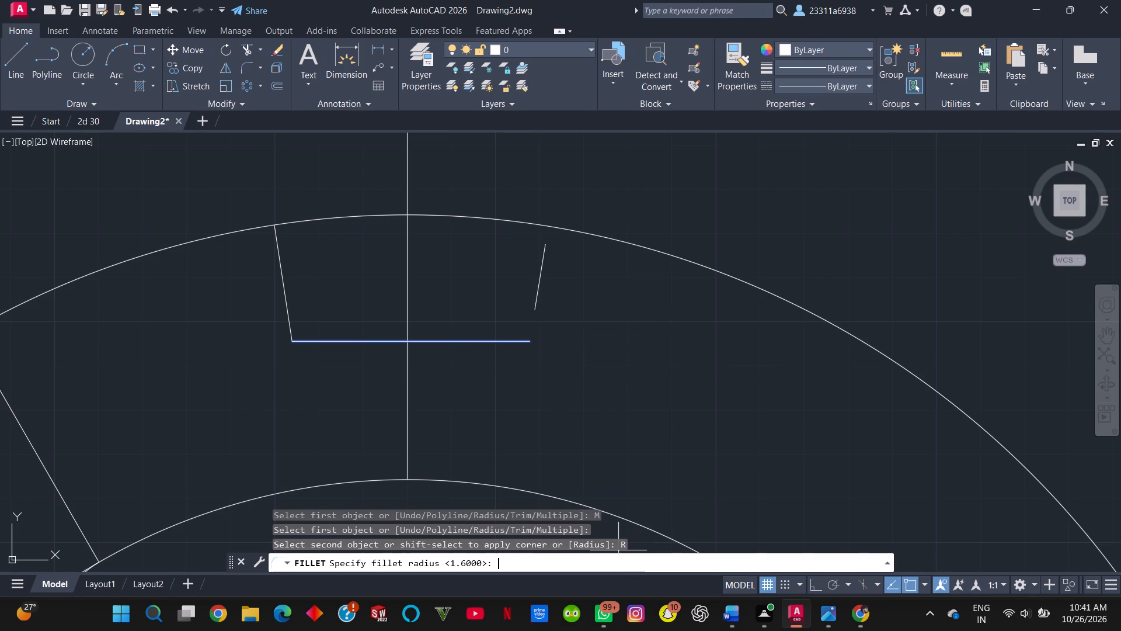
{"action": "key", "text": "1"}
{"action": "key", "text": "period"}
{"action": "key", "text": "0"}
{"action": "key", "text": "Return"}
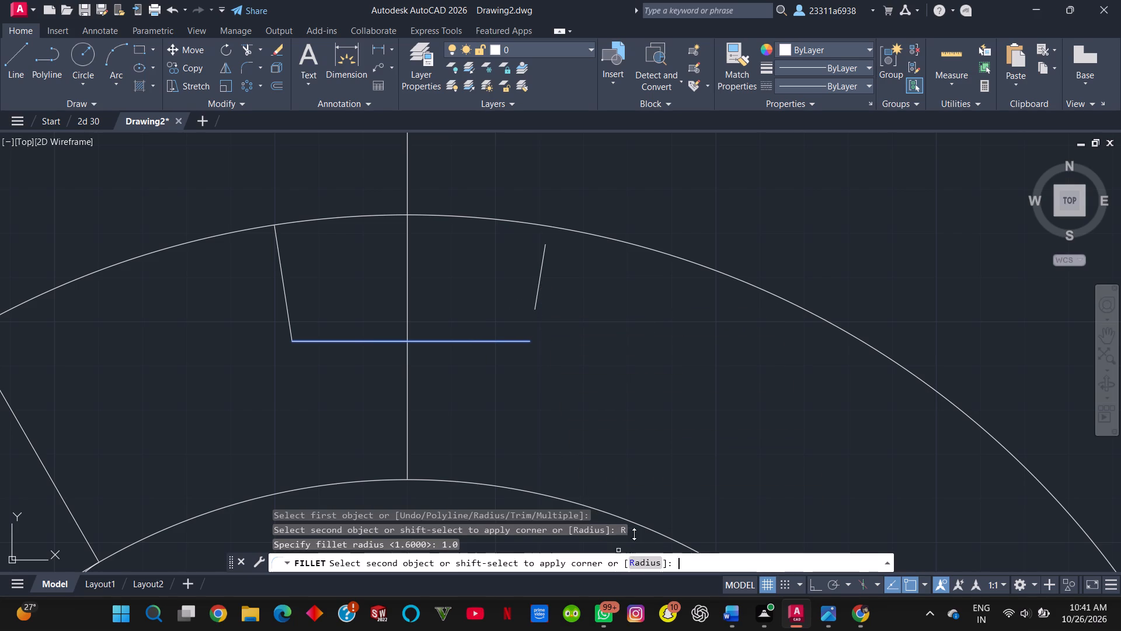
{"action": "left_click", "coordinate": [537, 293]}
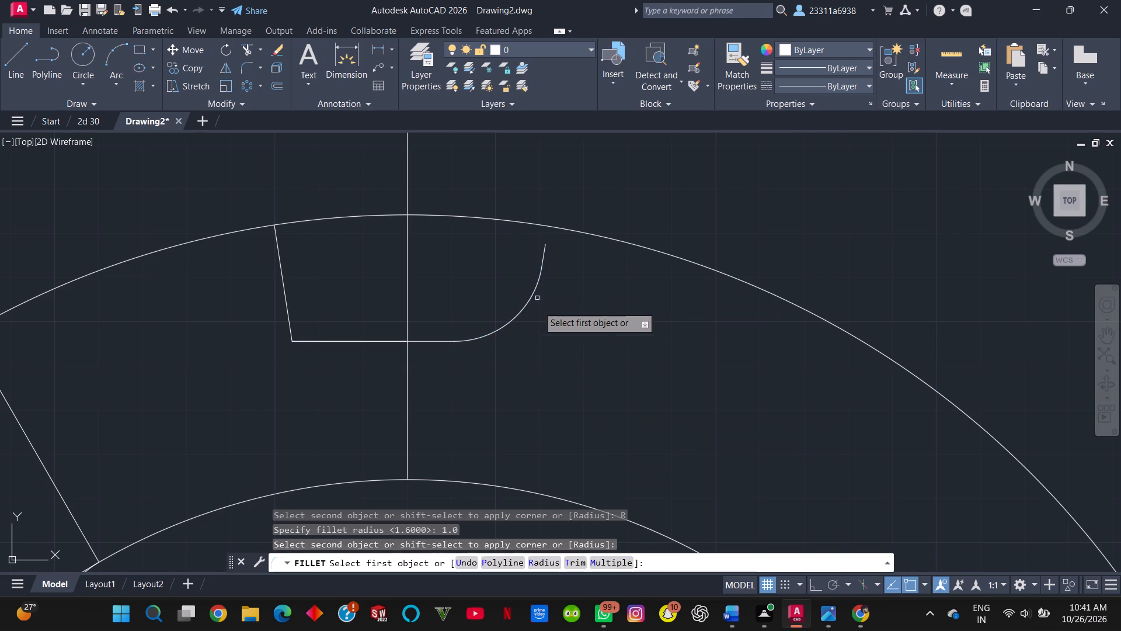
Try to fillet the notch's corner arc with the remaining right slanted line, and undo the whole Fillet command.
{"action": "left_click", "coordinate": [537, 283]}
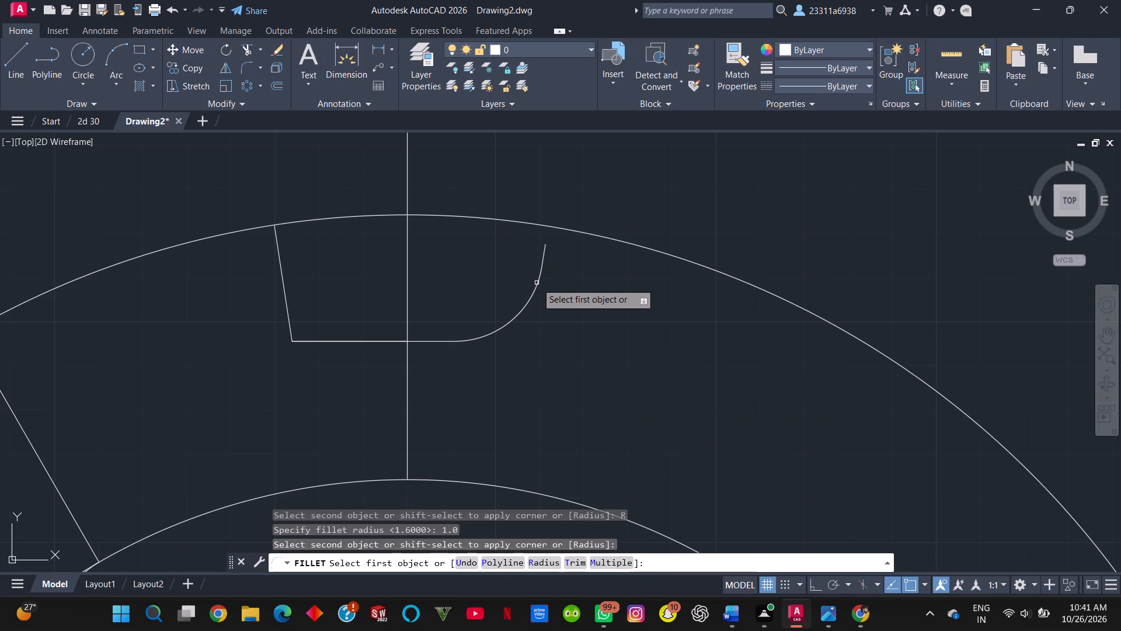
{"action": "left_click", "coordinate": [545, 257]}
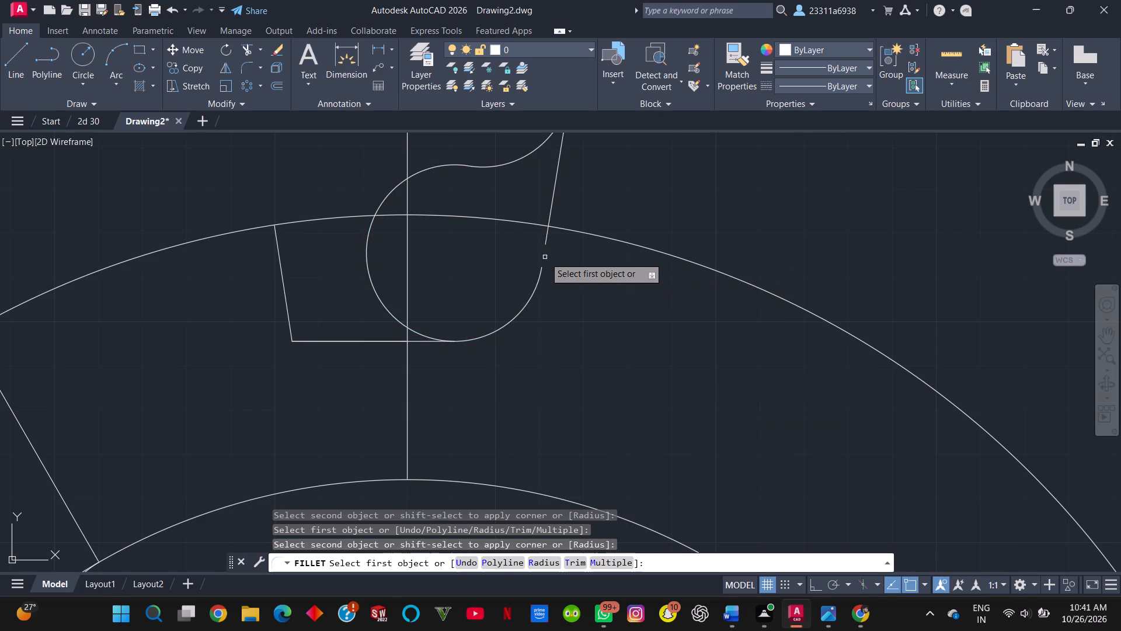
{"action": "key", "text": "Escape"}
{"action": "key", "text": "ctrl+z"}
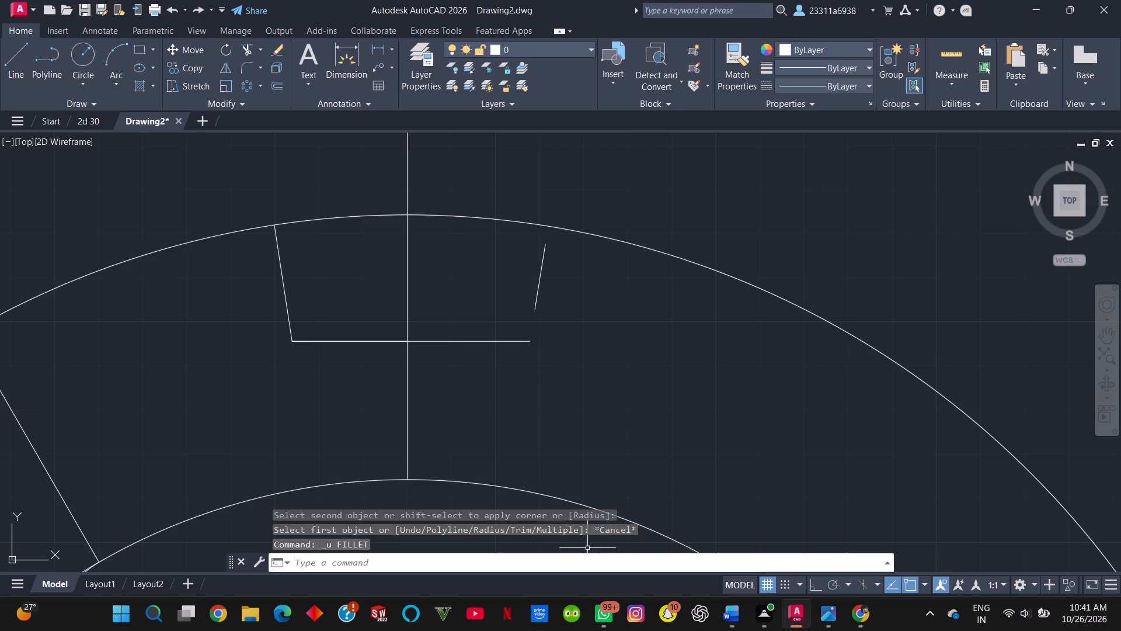
Fillet the notch's bottom line with its right slanted line at radius 1, using the Multiple option.
{"action": "key", "text": "f"}
{"action": "key", "text": "Return"}
{"action": "left_click", "coordinate": [545, 561]}
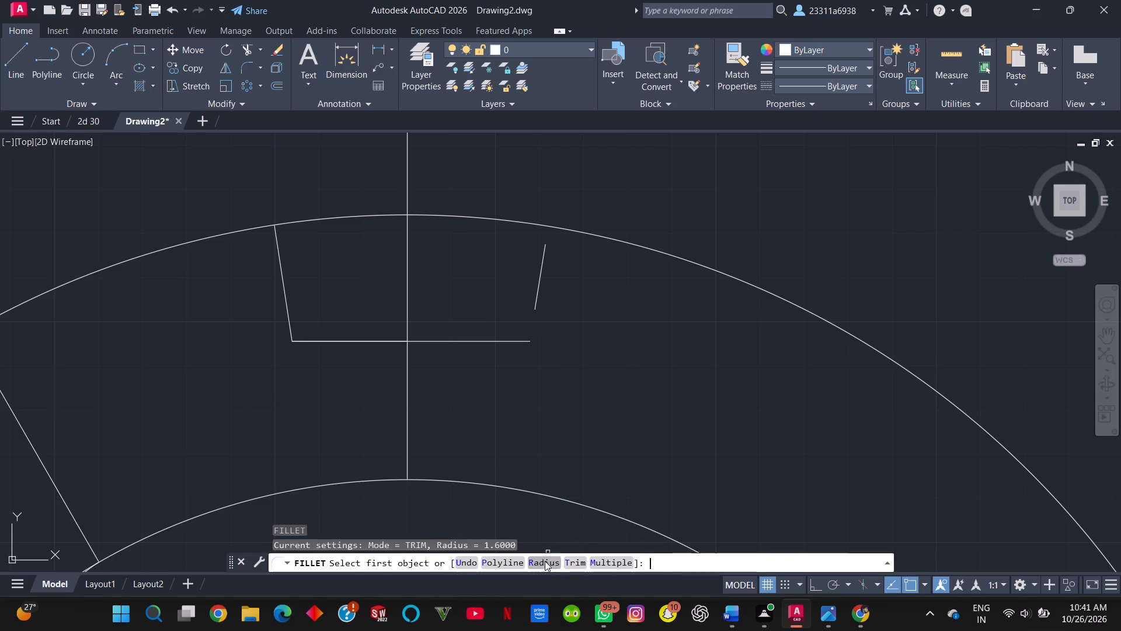
{"action": "key", "text": "1"}
{"action": "key", "text": "Return"}
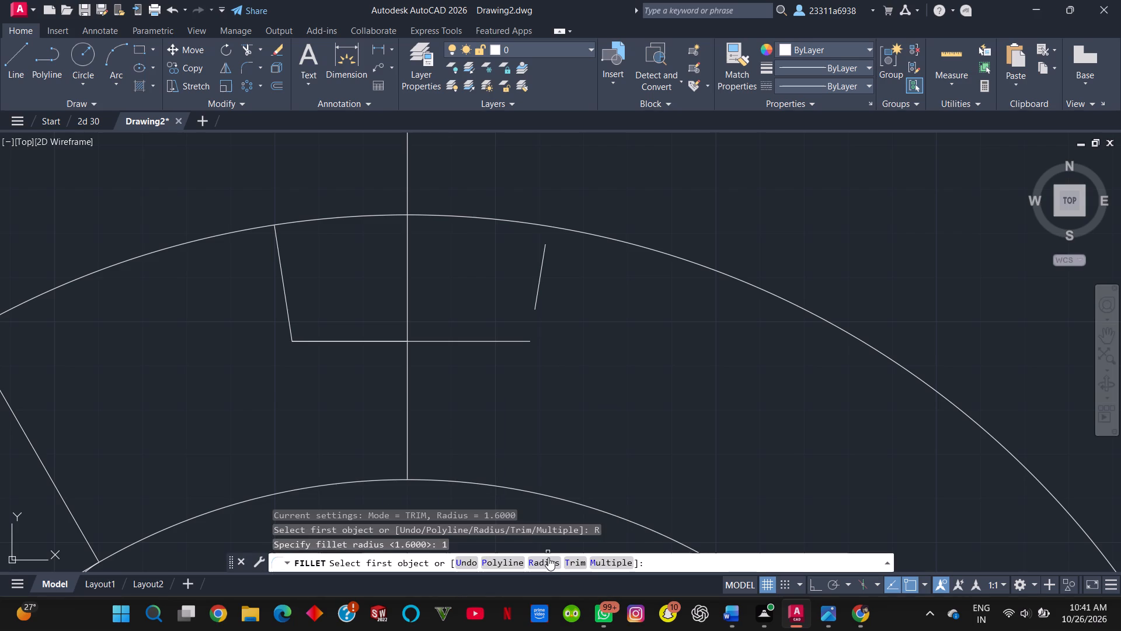
{"action": "left_click", "coordinate": [609, 569]}
{"action": "left_click", "coordinate": [615, 563]}
{"action": "left_click", "coordinate": [515, 339]}
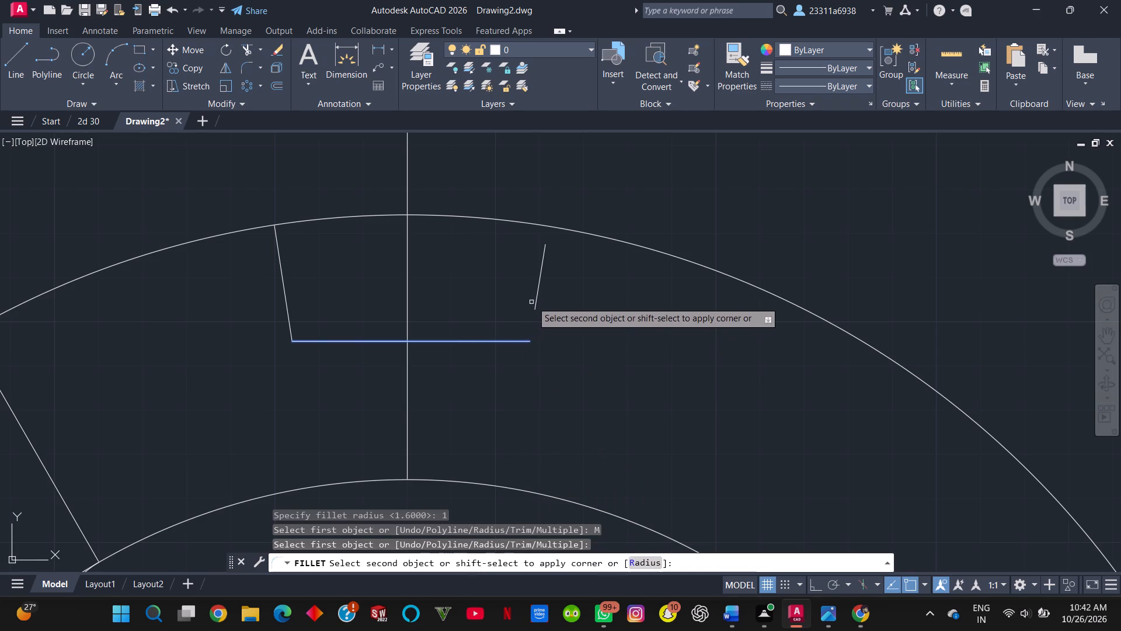
{"action": "left_click", "coordinate": [538, 301]}
{"action": "key", "text": "Escape"}
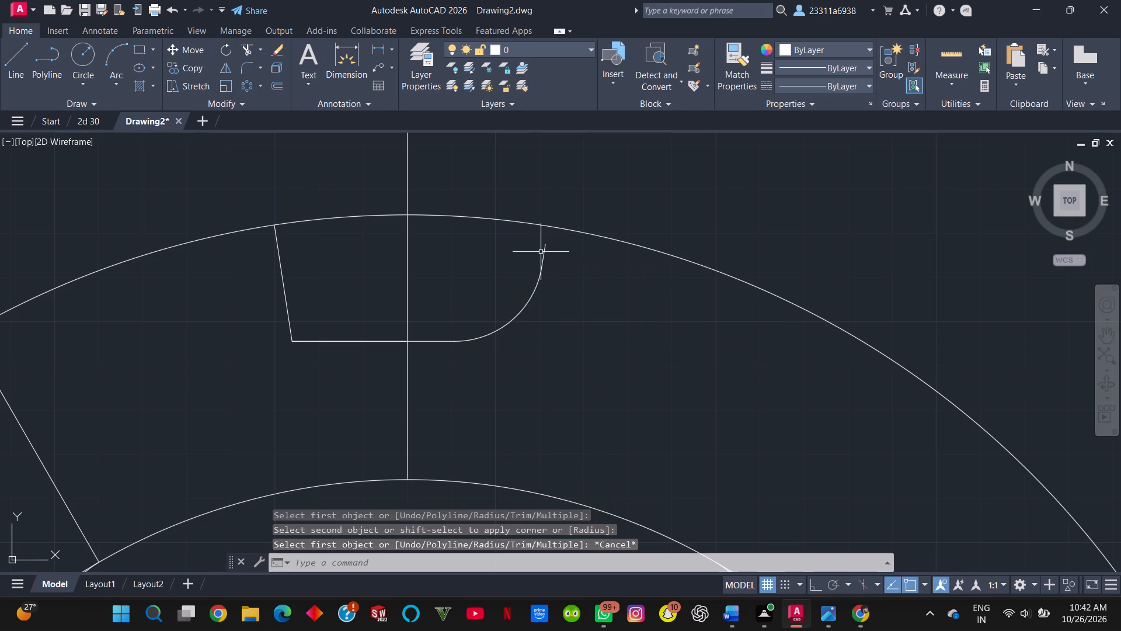
Stretch the upper endpoint of the notch's right slanted line back up to the outermost disc circle.
{"action": "left_click", "coordinate": [546, 252]}
{"action": "left_click", "coordinate": [548, 245]}
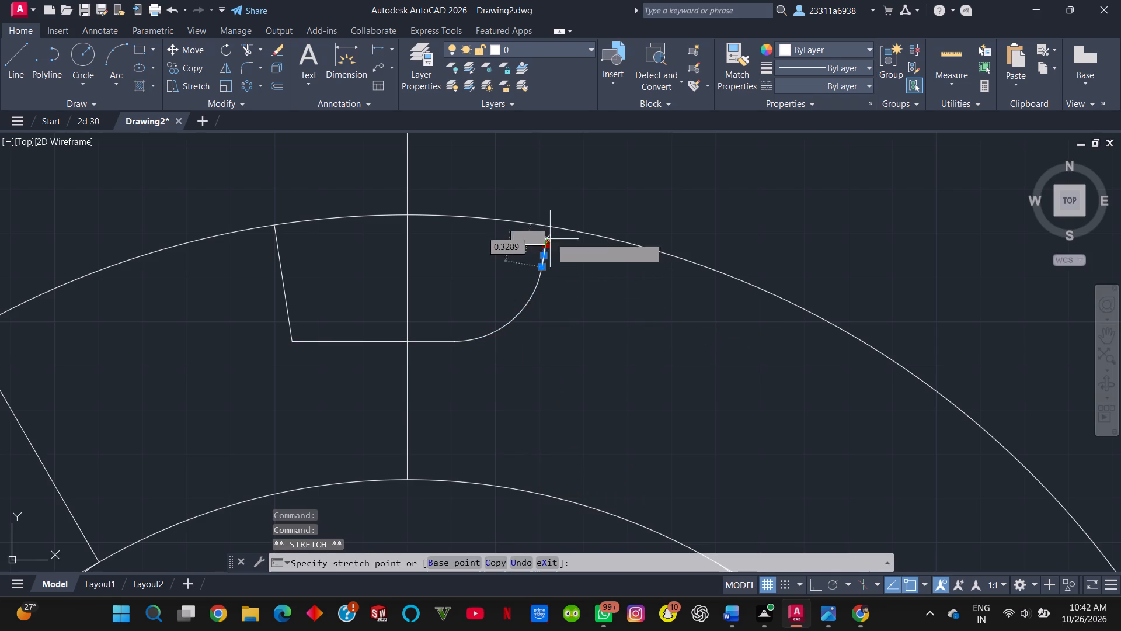
{"action": "left_click", "coordinate": [549, 227]}
{"action": "key", "text": "Escape"}
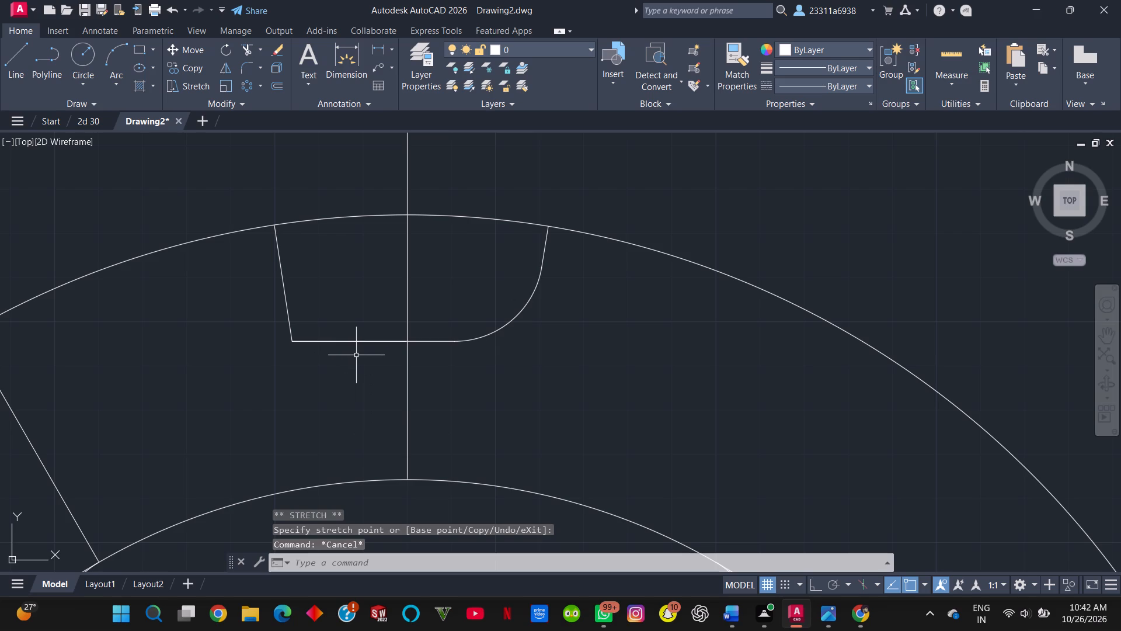
Trim away the notch's bottom line left of the vertical centreline and its left slanted line.
{"action": "type", "text": "tr"}
{"action": "left_click", "coordinate": [387, 386]}
{"action": "left_click_drag", "start_coordinate": [332, 323], "coordinate": [317, 401]}
{"action": "left_click_drag", "start_coordinate": [314, 300], "coordinate": [248, 310]}
{"action": "key", "text": "Escape"}
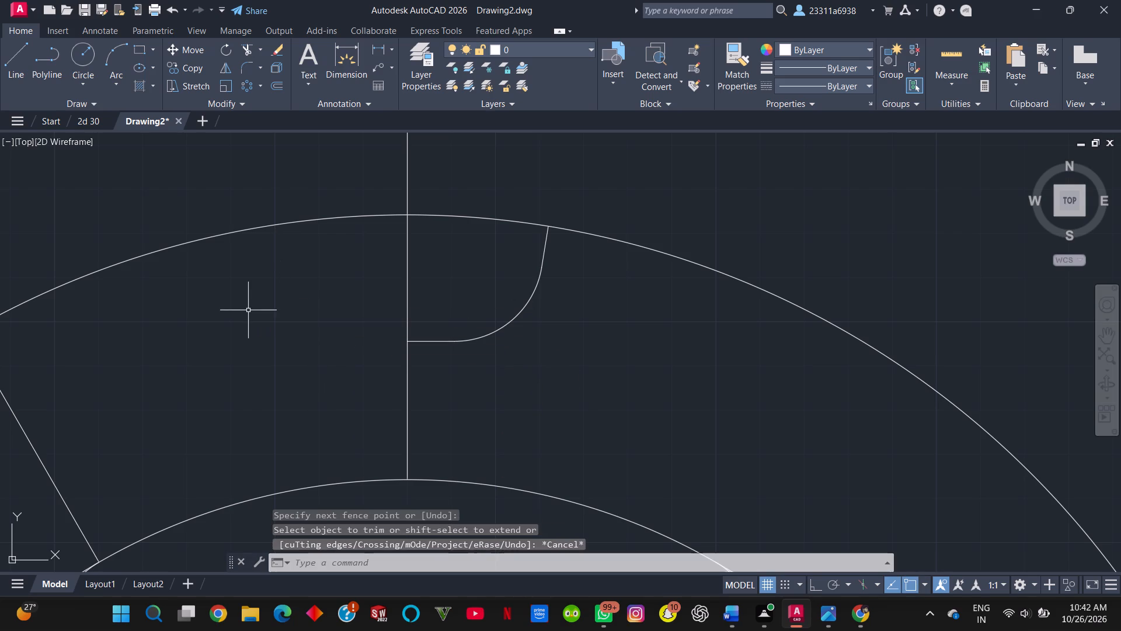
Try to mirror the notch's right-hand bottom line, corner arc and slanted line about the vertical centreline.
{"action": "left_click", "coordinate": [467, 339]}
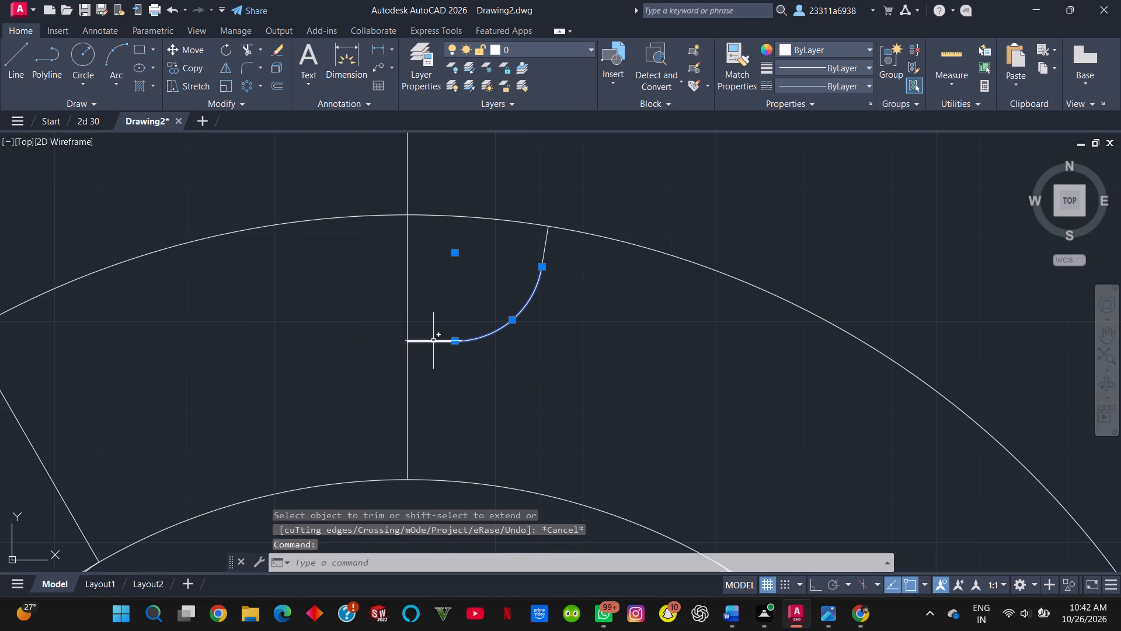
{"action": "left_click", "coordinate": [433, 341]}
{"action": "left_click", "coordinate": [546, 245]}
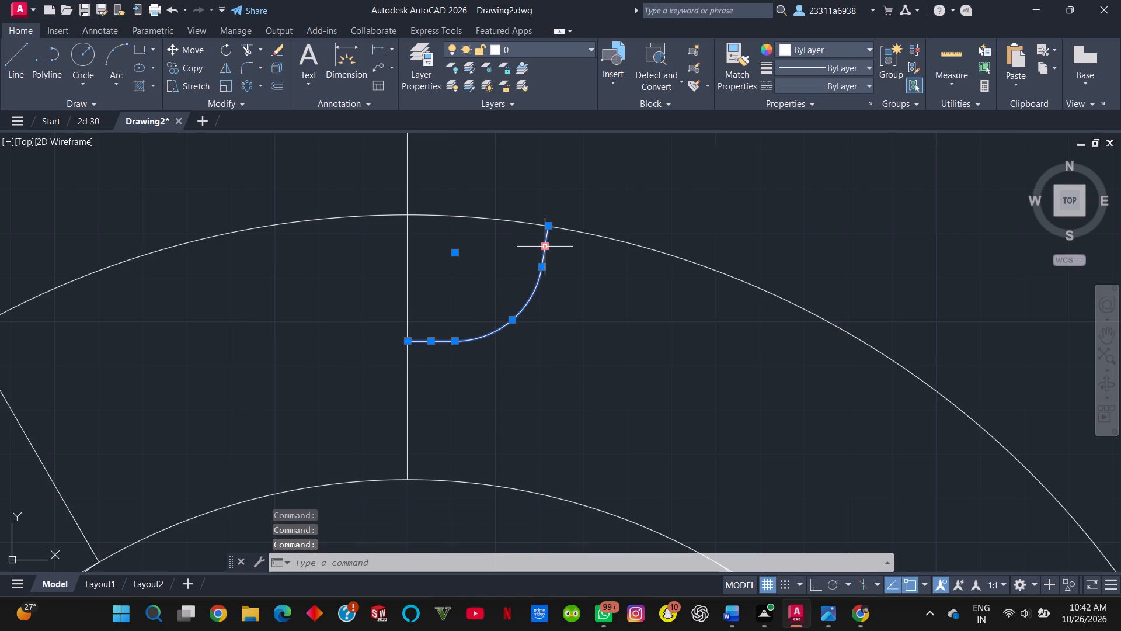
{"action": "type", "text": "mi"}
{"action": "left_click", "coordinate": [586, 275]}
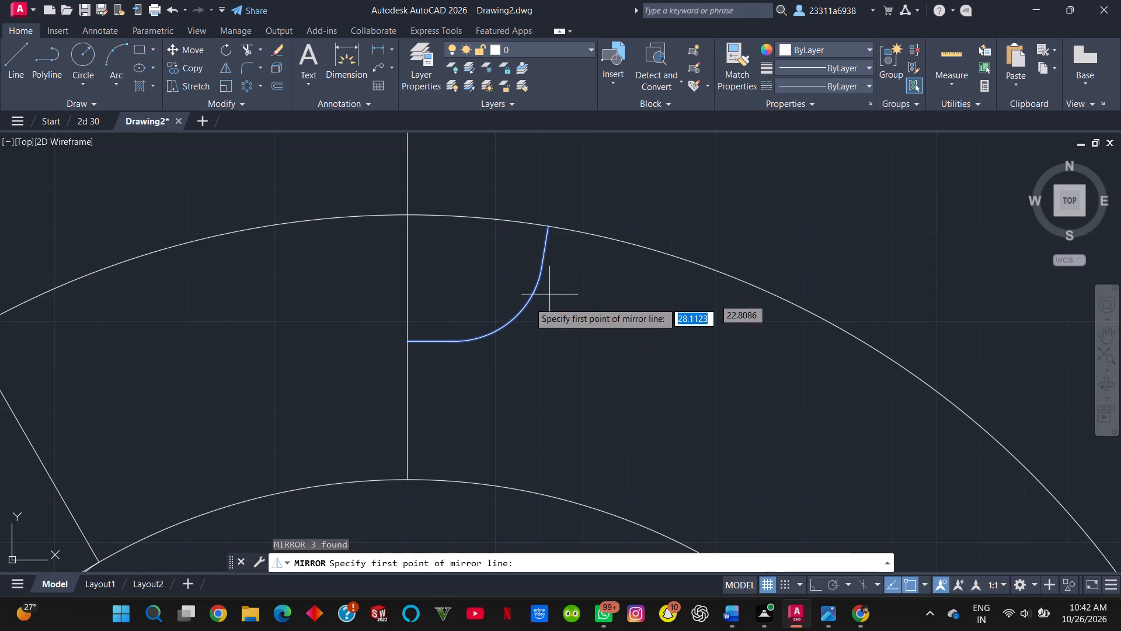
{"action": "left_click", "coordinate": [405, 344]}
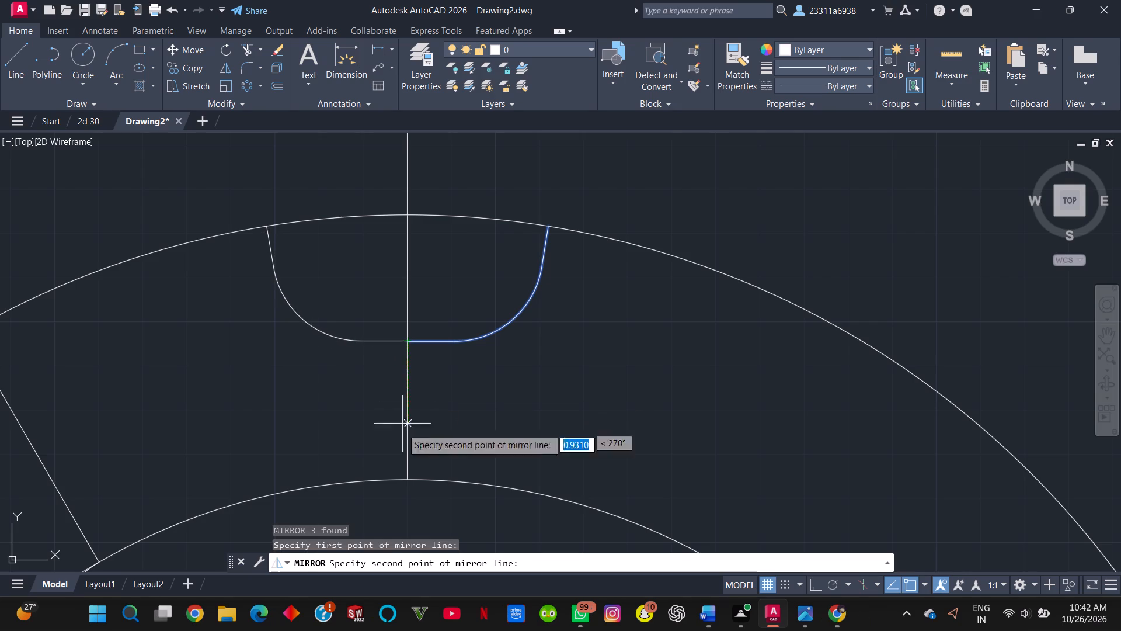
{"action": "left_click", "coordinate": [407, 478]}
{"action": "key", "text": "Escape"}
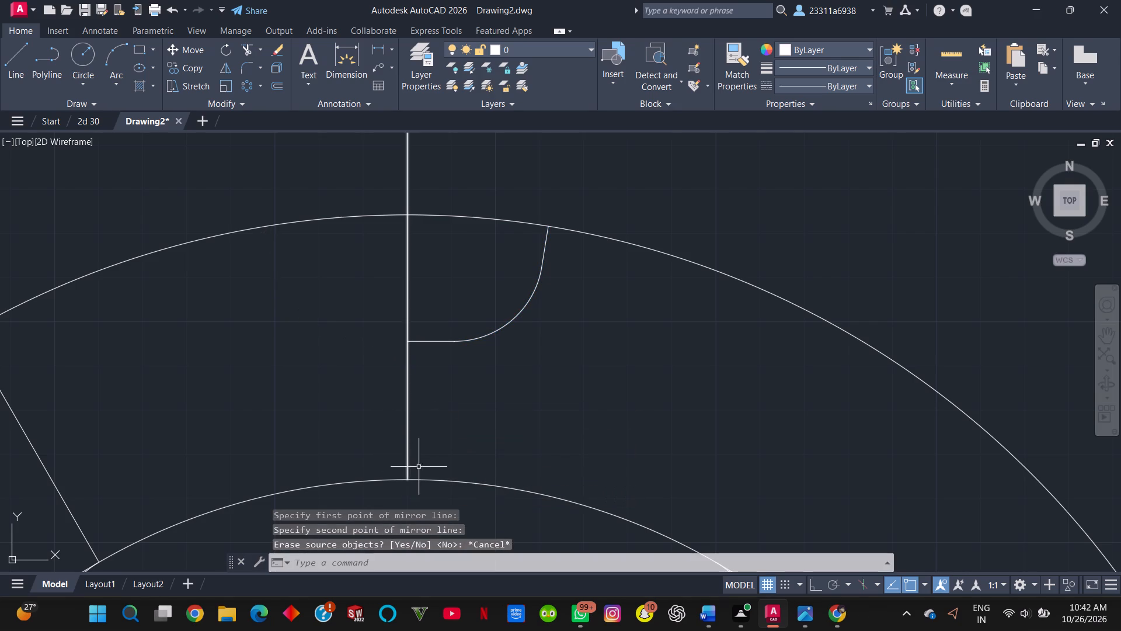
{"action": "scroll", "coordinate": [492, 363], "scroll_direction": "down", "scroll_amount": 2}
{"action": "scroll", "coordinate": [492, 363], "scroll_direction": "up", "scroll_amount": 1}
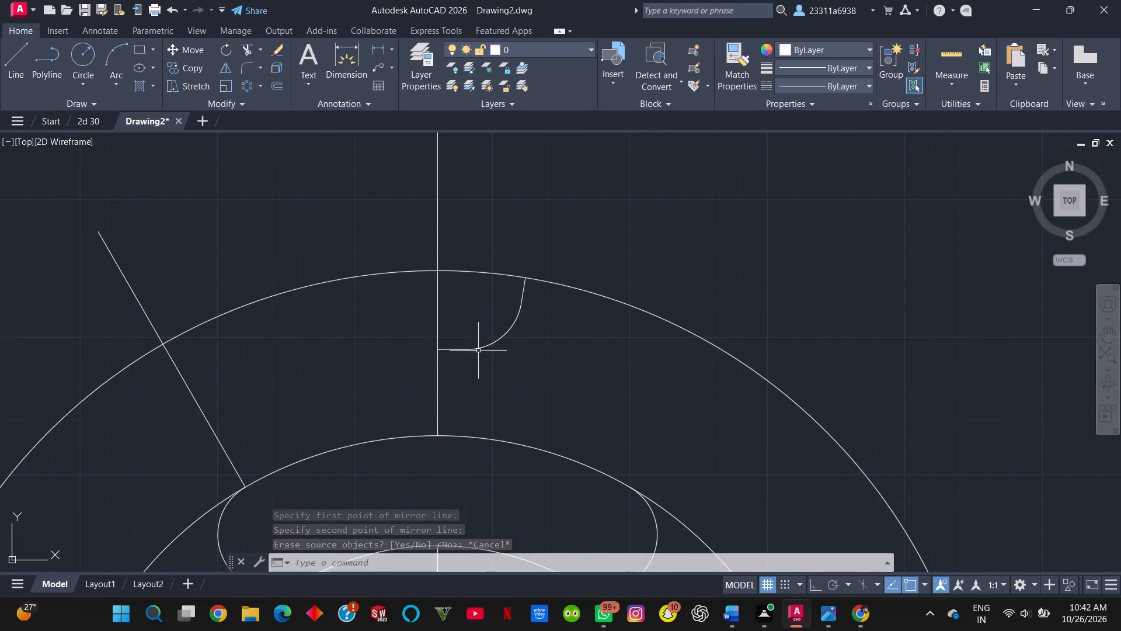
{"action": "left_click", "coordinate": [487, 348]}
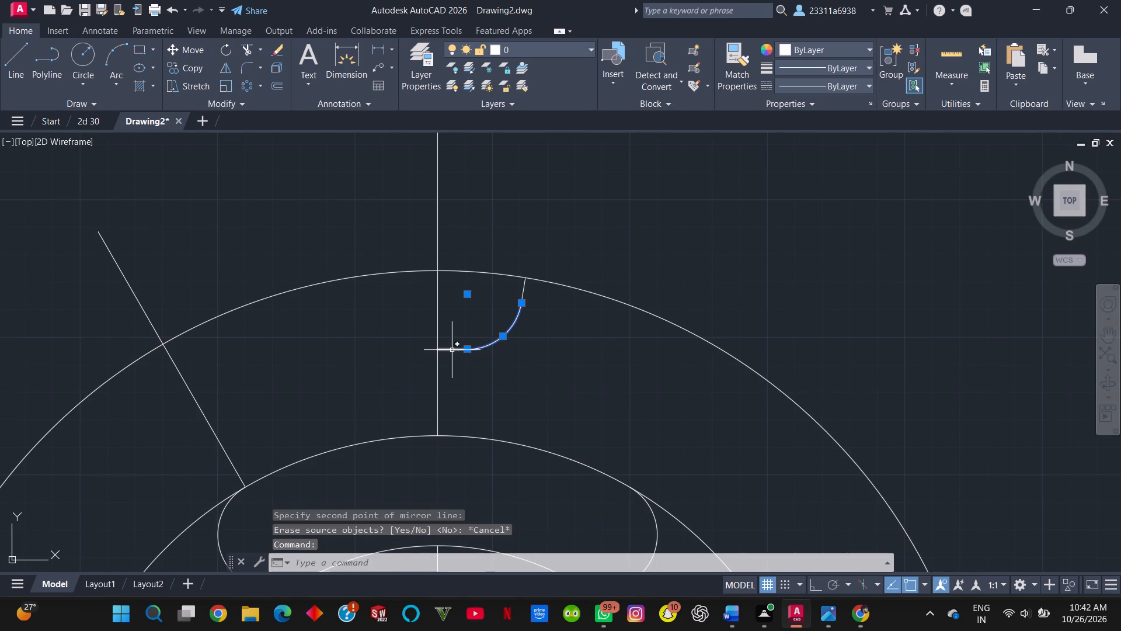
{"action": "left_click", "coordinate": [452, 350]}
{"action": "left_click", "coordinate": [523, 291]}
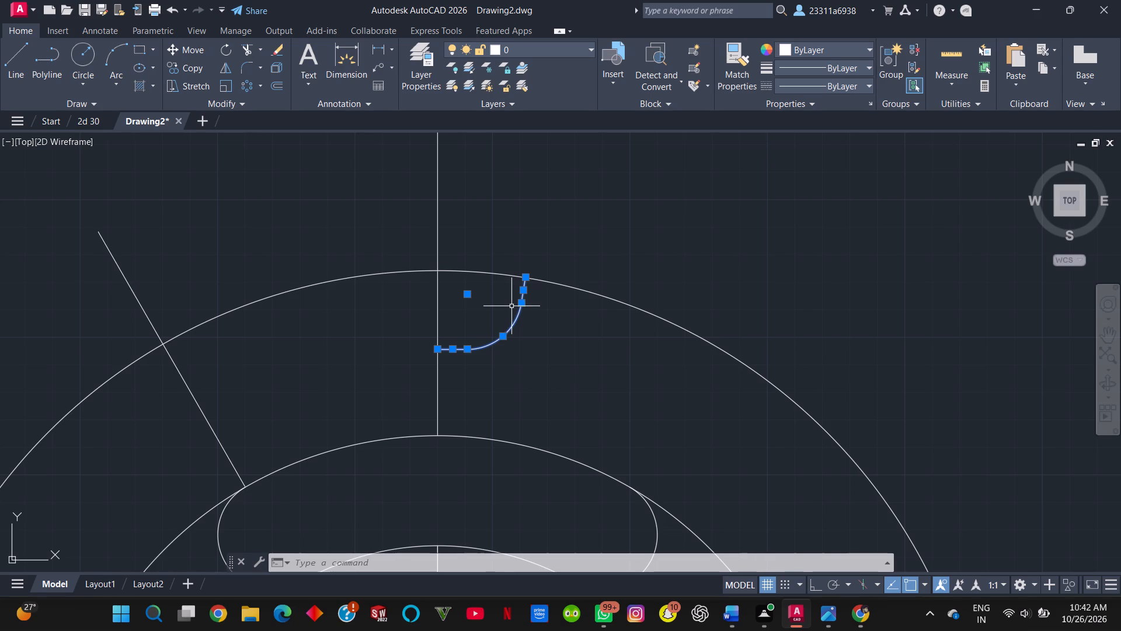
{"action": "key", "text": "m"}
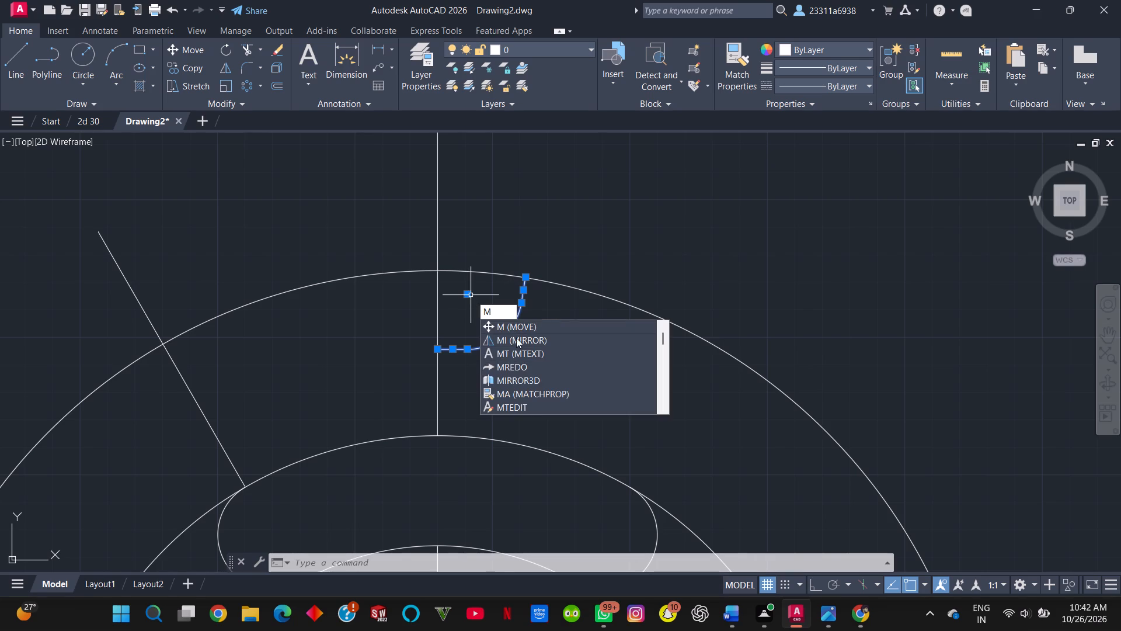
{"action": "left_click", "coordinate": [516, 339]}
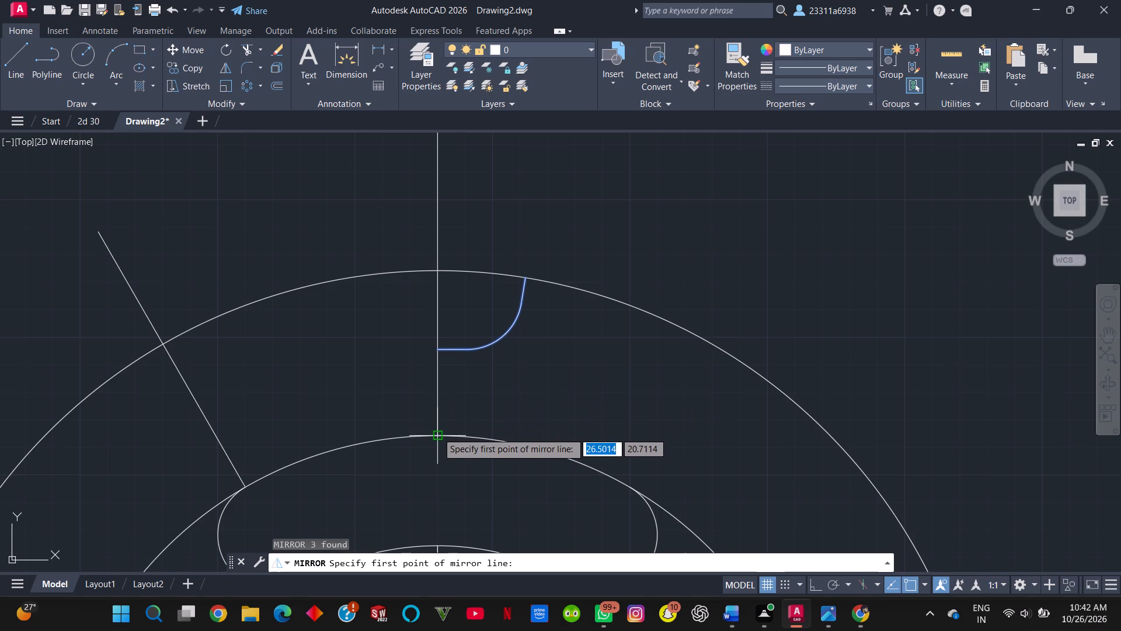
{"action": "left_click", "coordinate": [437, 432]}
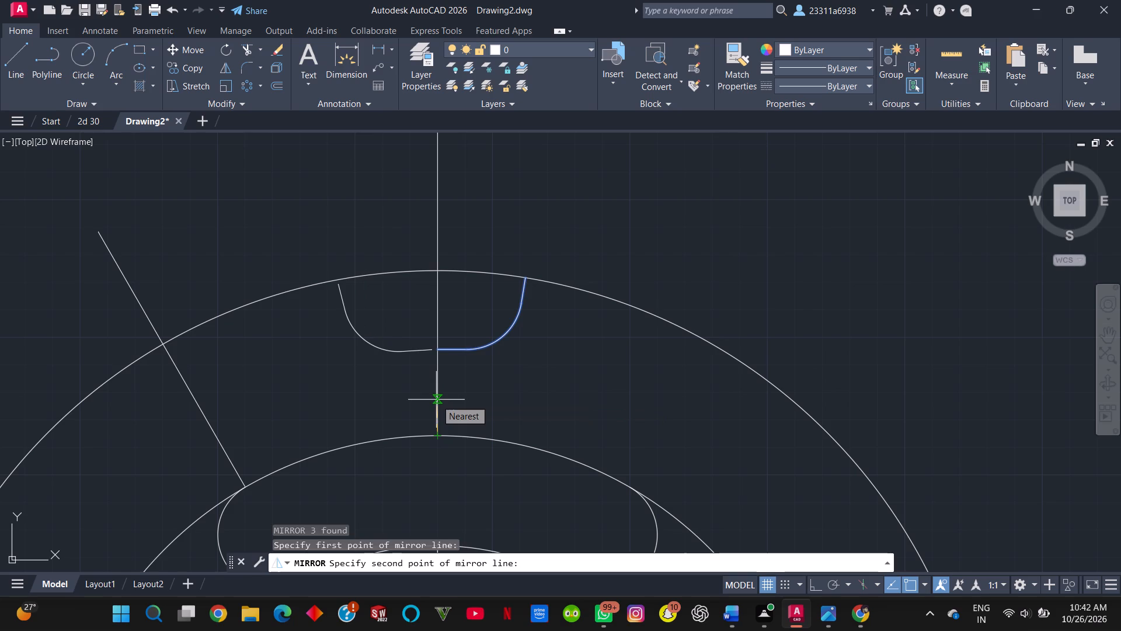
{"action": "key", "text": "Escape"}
Mirror the notch's right-hand bottom line, corner arc and slanted line about the vertical centreline, keeping the source objects.
{"action": "left_click", "coordinate": [472, 348]}
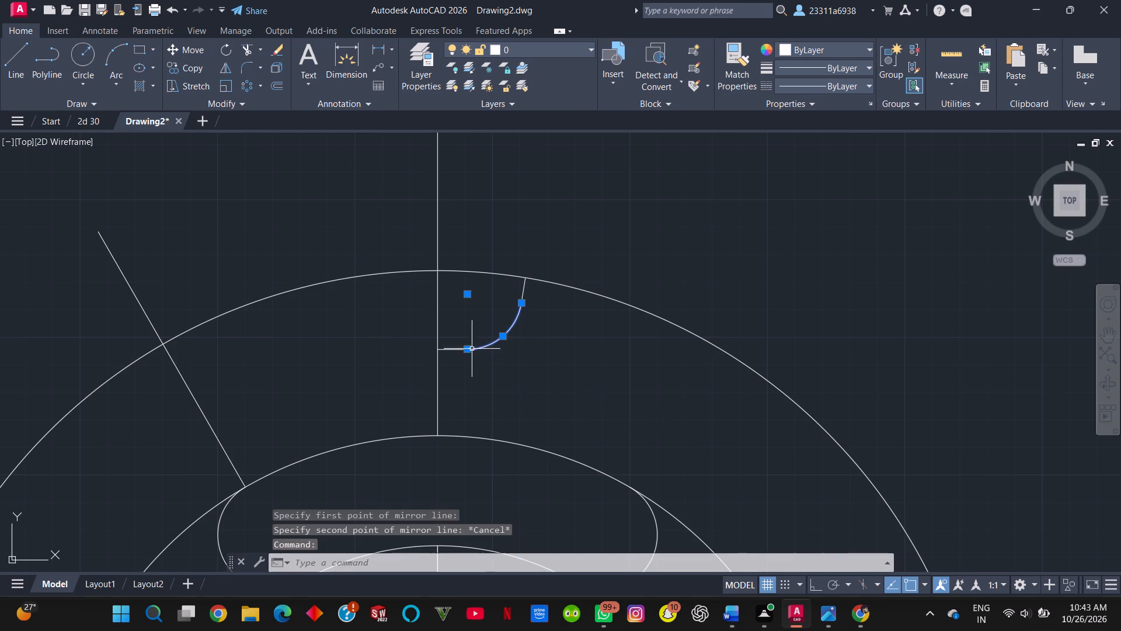
{"action": "left_click", "coordinate": [455, 349]}
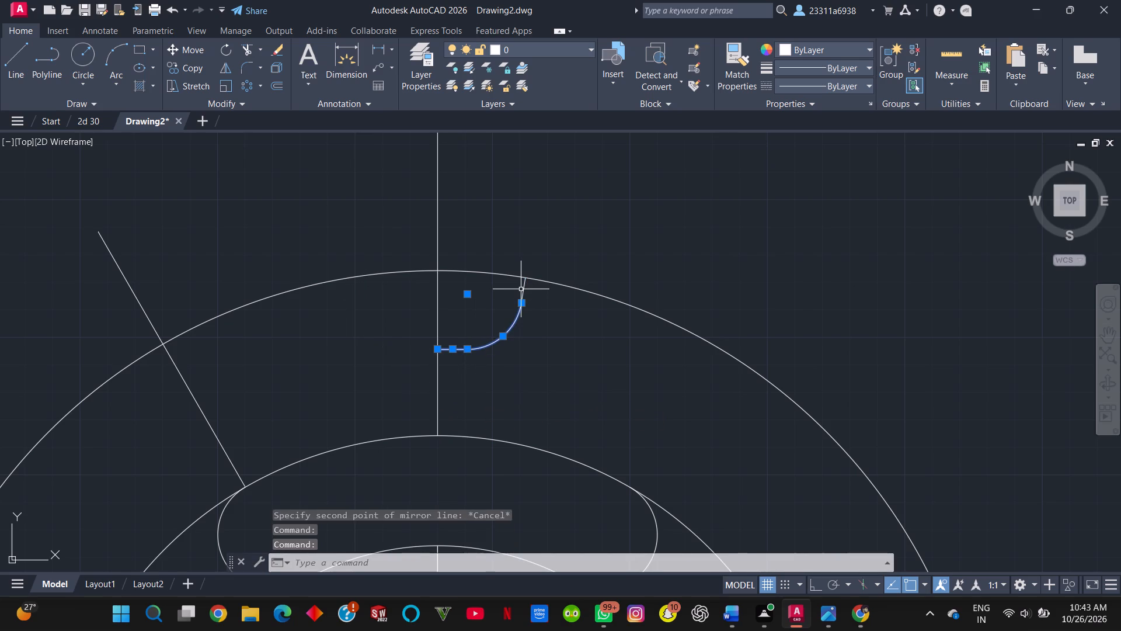
{"action": "left_click", "coordinate": [523, 289]}
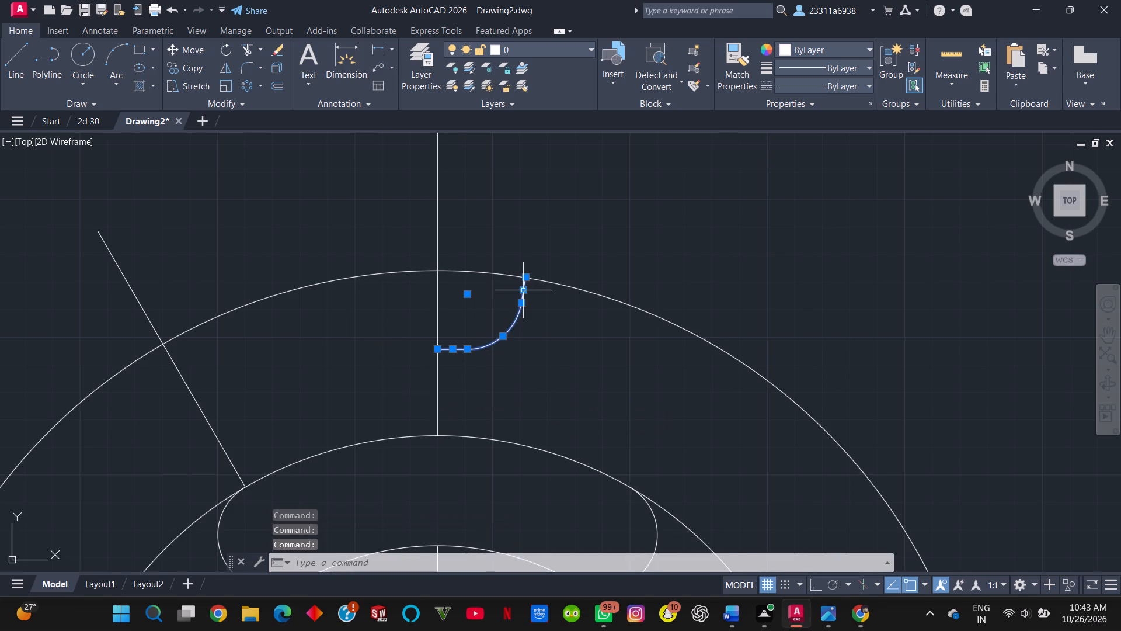
{"action": "type", "text": "mi"}
{"action": "left_click", "coordinate": [553, 323]}
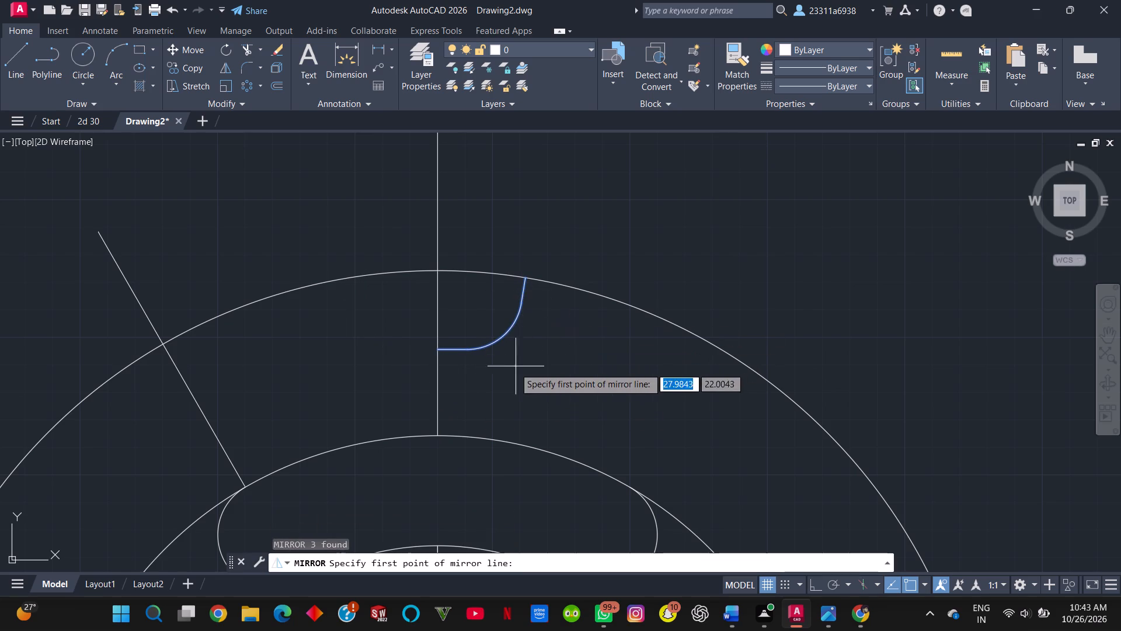
{"action": "left_click", "coordinate": [438, 349]}
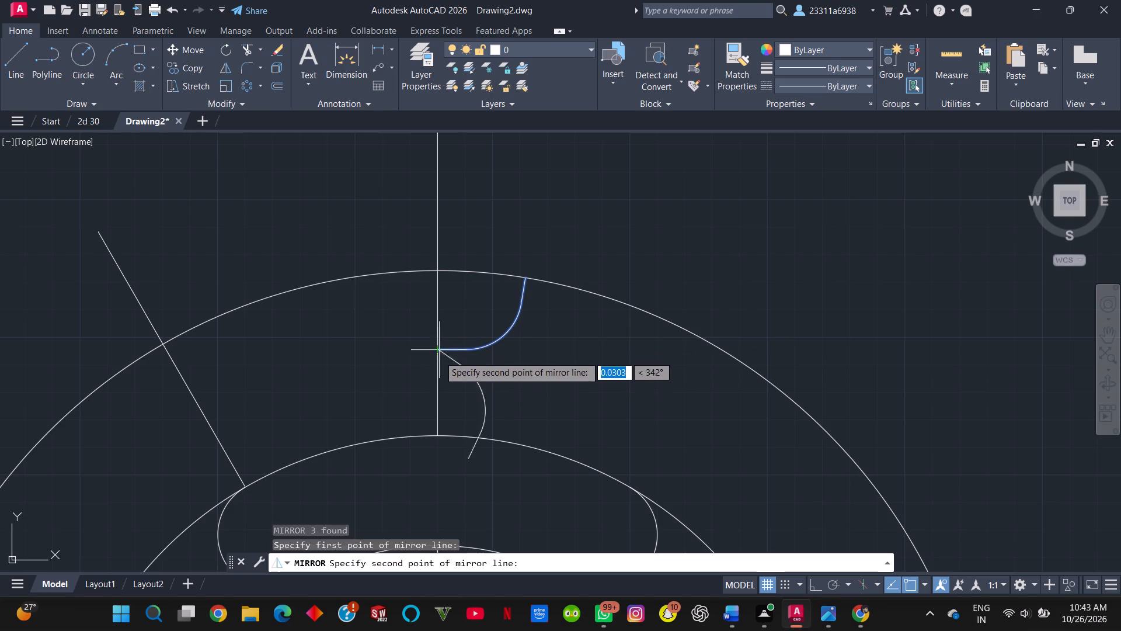
{"action": "left_click", "coordinate": [438, 435]}
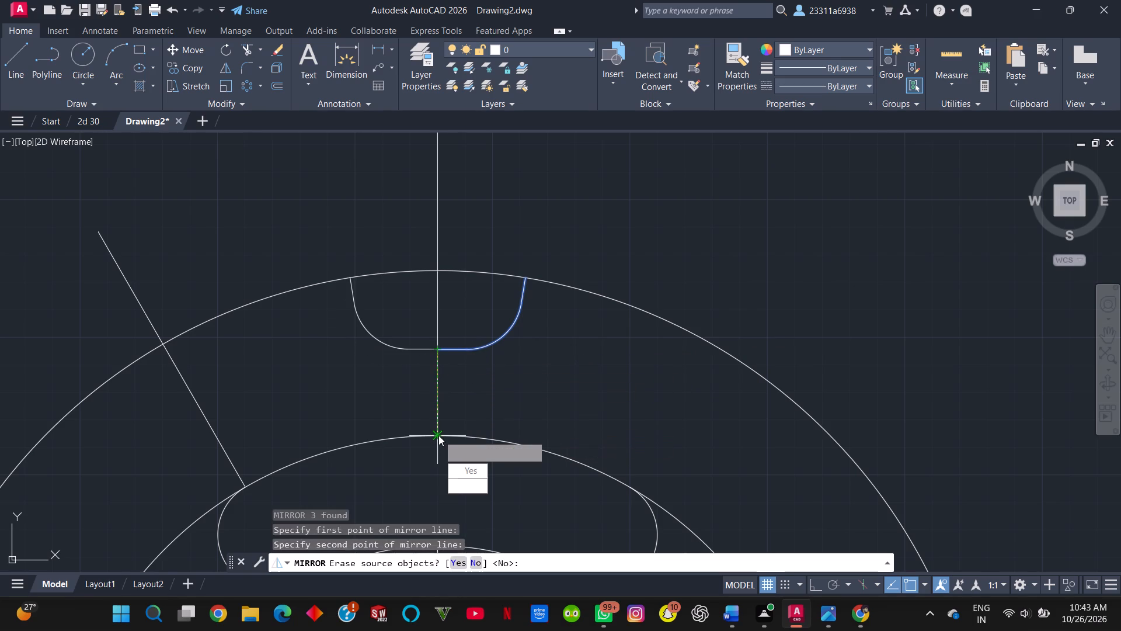
{"action": "left_click_drag", "start_coordinate": [468, 483], "coordinate": [438, 435]}
{"action": "scroll", "coordinate": [452, 327], "scroll_direction": "down", "scroll_amount": 1}
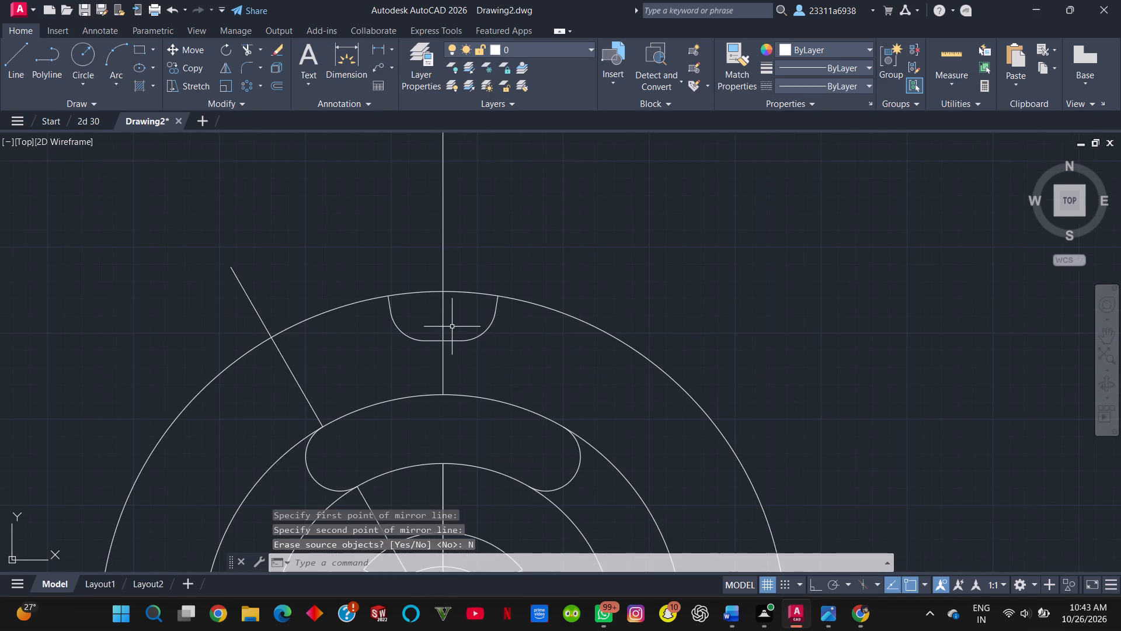
{"action": "scroll", "coordinate": [464, 370], "scroll_direction": "down", "scroll_amount": 2}
{"action": "key", "text": "Escape"}
Create a polar array of the complete rim notch, both bottom lines, corner arcs and slanted lines, around the disc's centre.
{"action": "key", "text": "alt+Tab"}
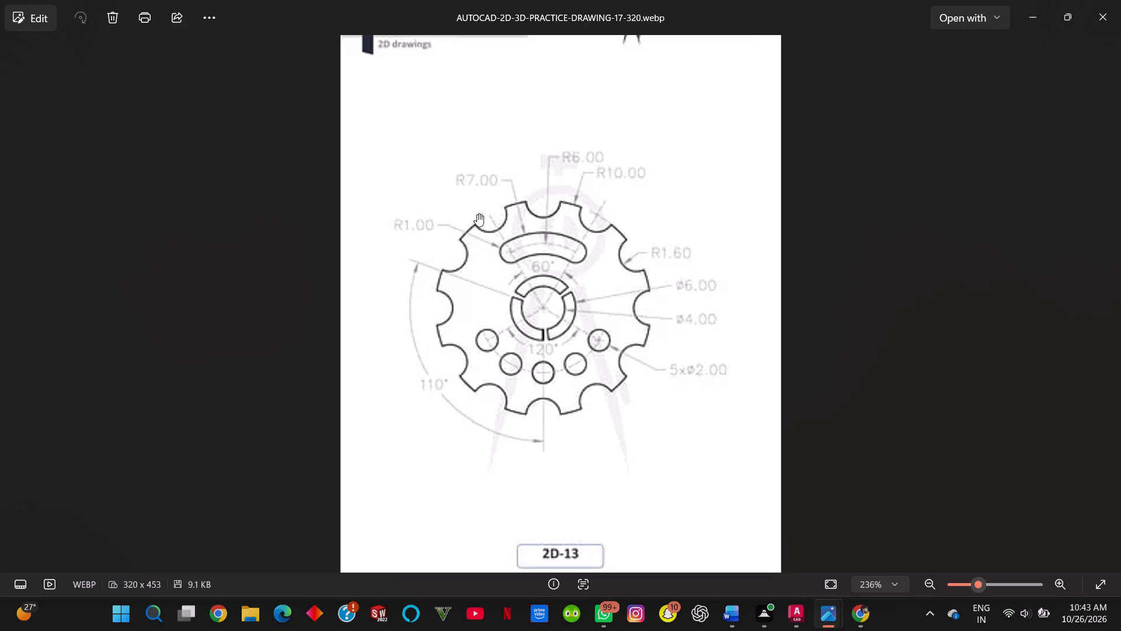
{"action": "key", "text": "alt+Tab"}
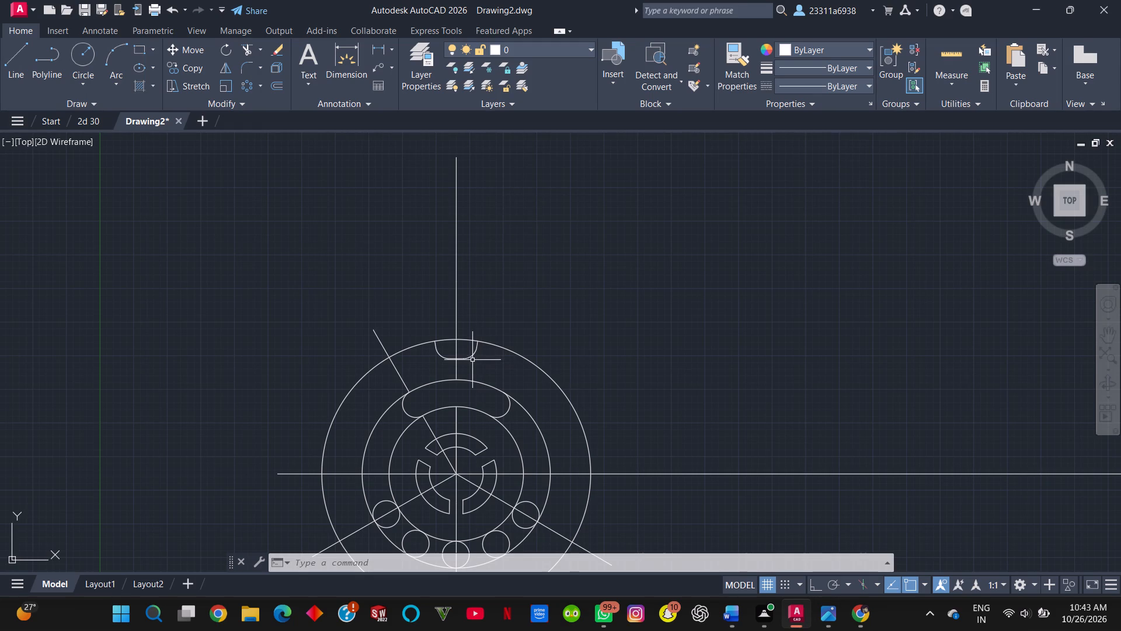
{"action": "left_click", "coordinate": [472, 358]}
{"action": "left_click", "coordinate": [436, 350]}
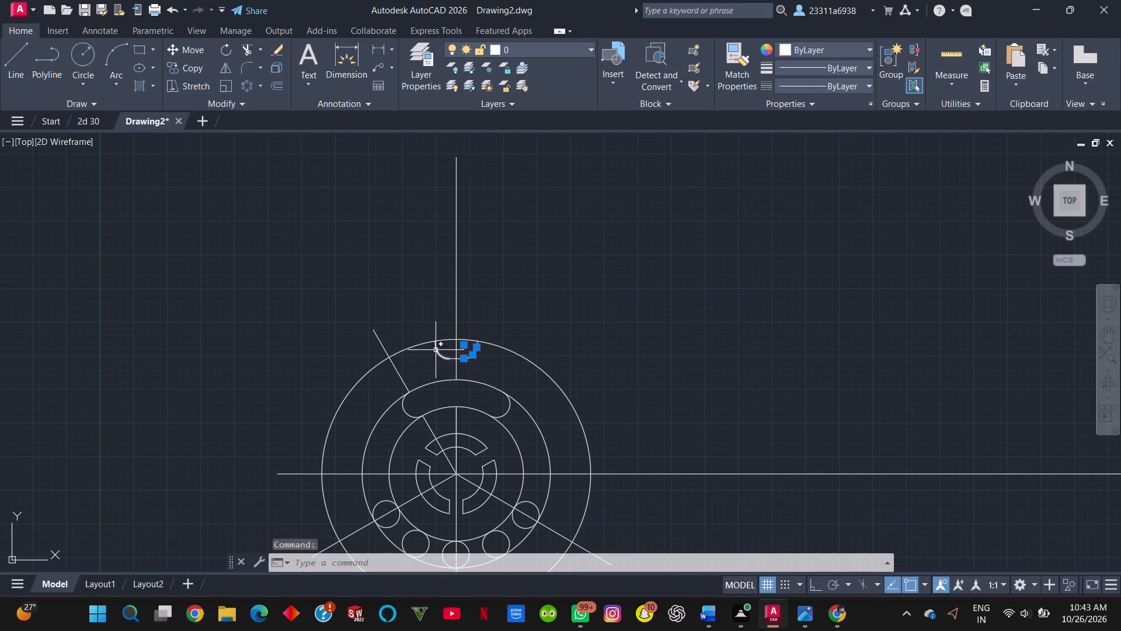
{"action": "scroll", "coordinate": [448, 349], "scroll_direction": "up", "scroll_amount": 3}
{"action": "left_click", "coordinate": [466, 391]}
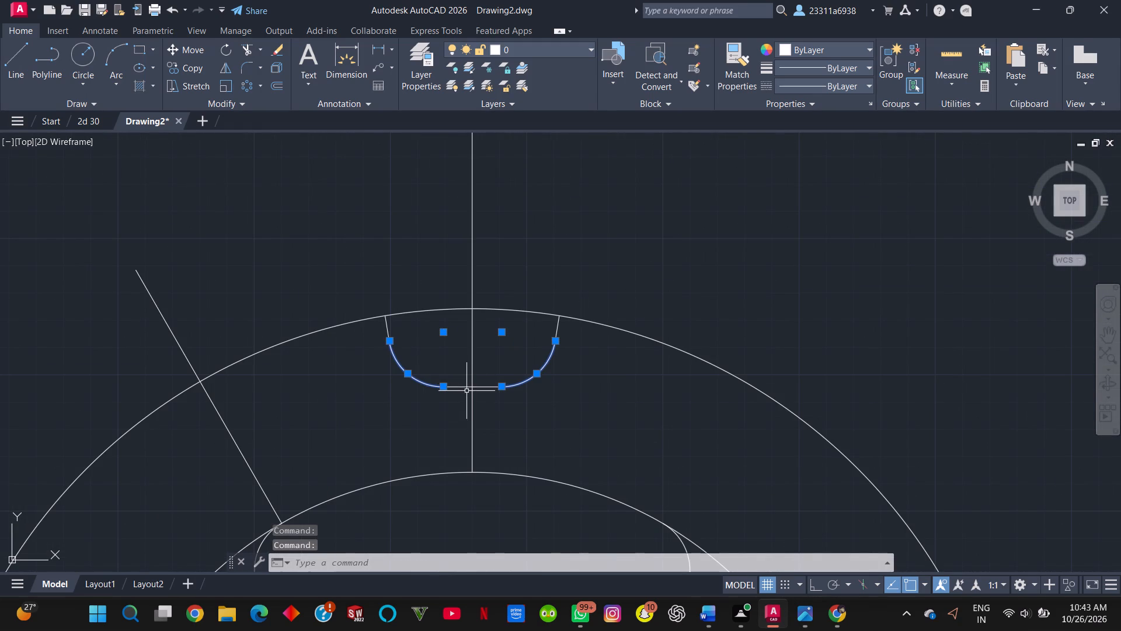
{"action": "left_click", "coordinate": [458, 382]}
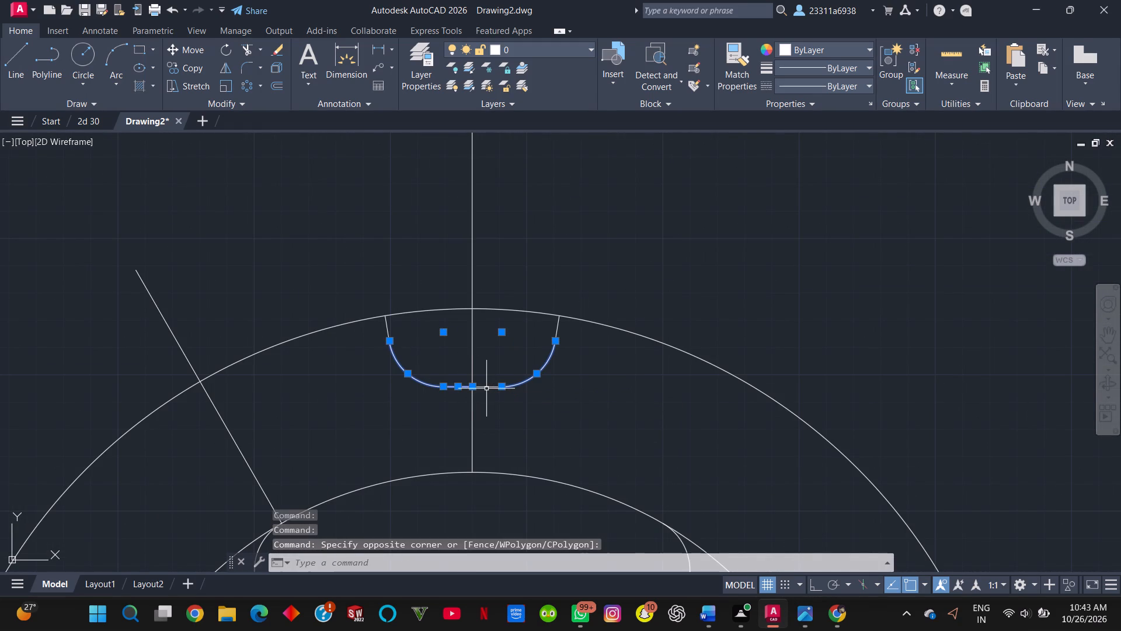
{"action": "left_click", "coordinate": [485, 387]}
{"action": "left_click", "coordinate": [388, 329]}
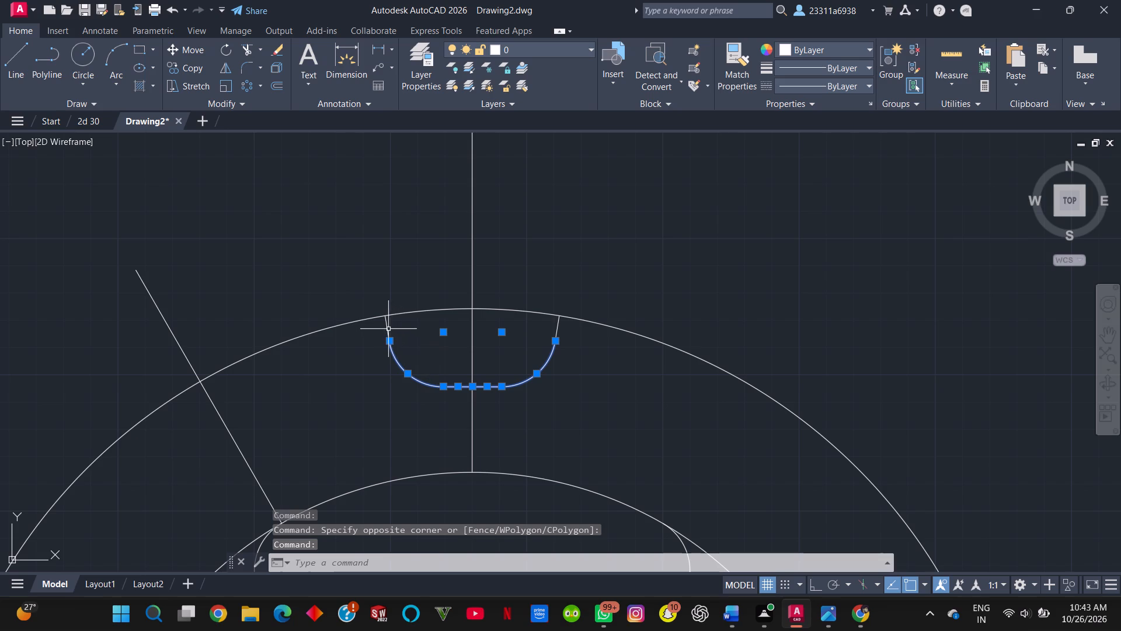
{"action": "left_click", "coordinate": [558, 331]}
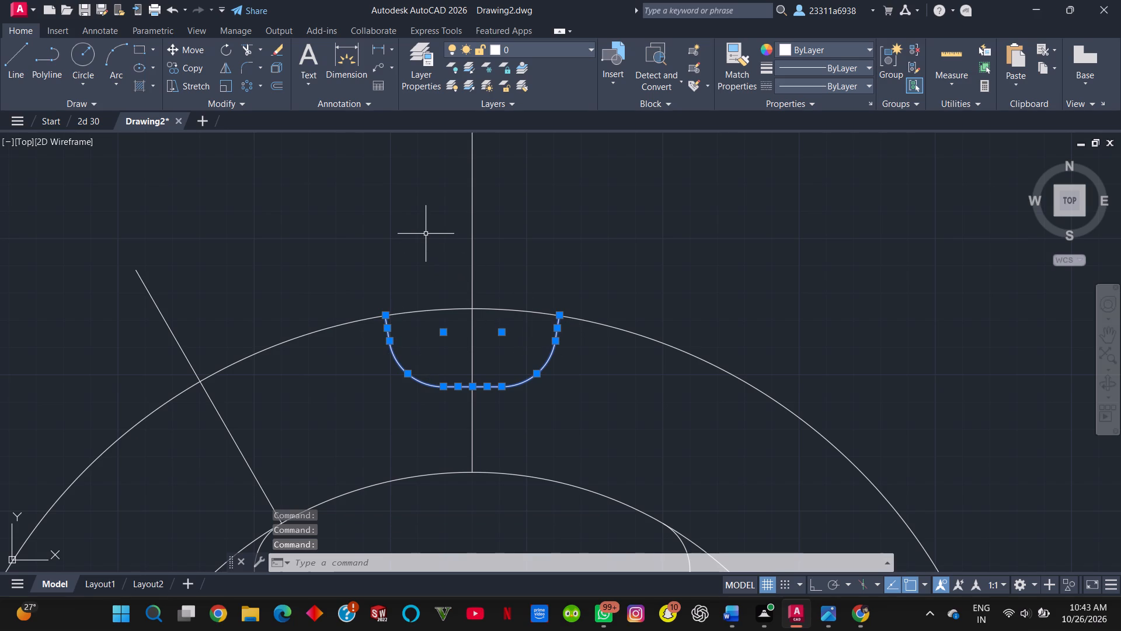
{"action": "left_click", "coordinate": [241, 91]}
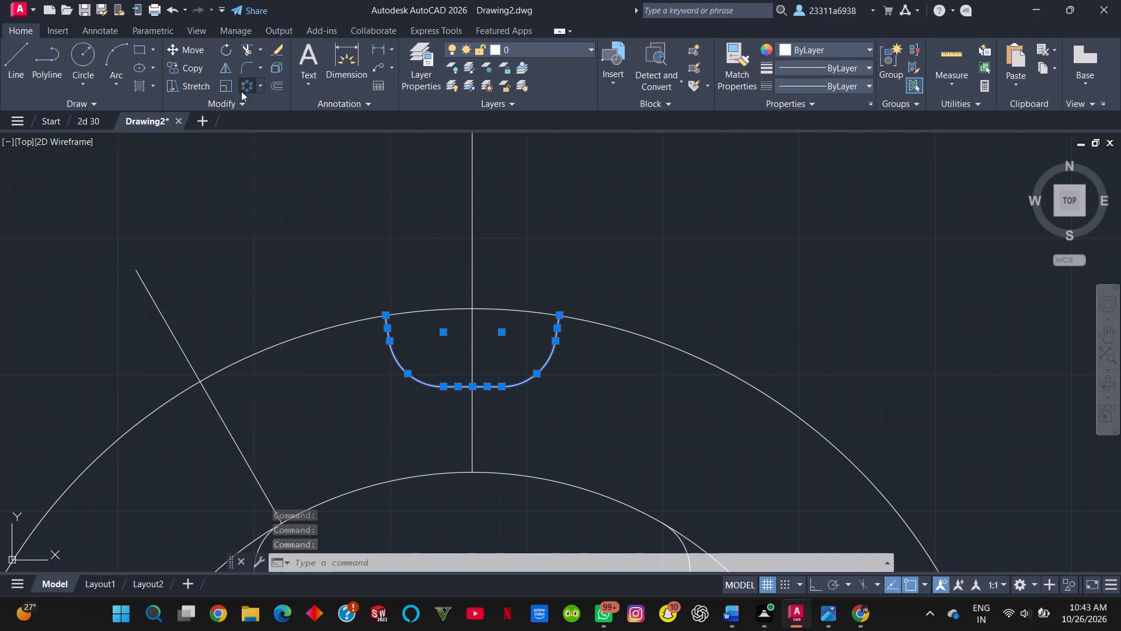
{"action": "scroll", "coordinate": [370, 300], "scroll_direction": "down", "scroll_amount": 1}
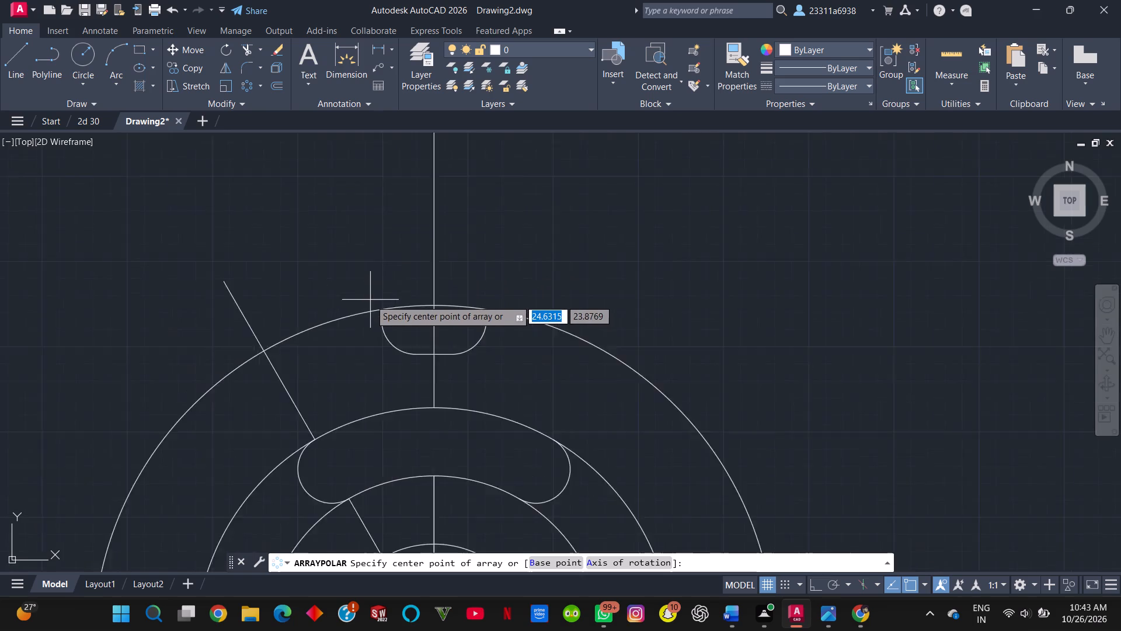
{"action": "scroll", "coordinate": [371, 300], "scroll_direction": "down", "scroll_amount": 2}
{"action": "left_click", "coordinate": [401, 439]}
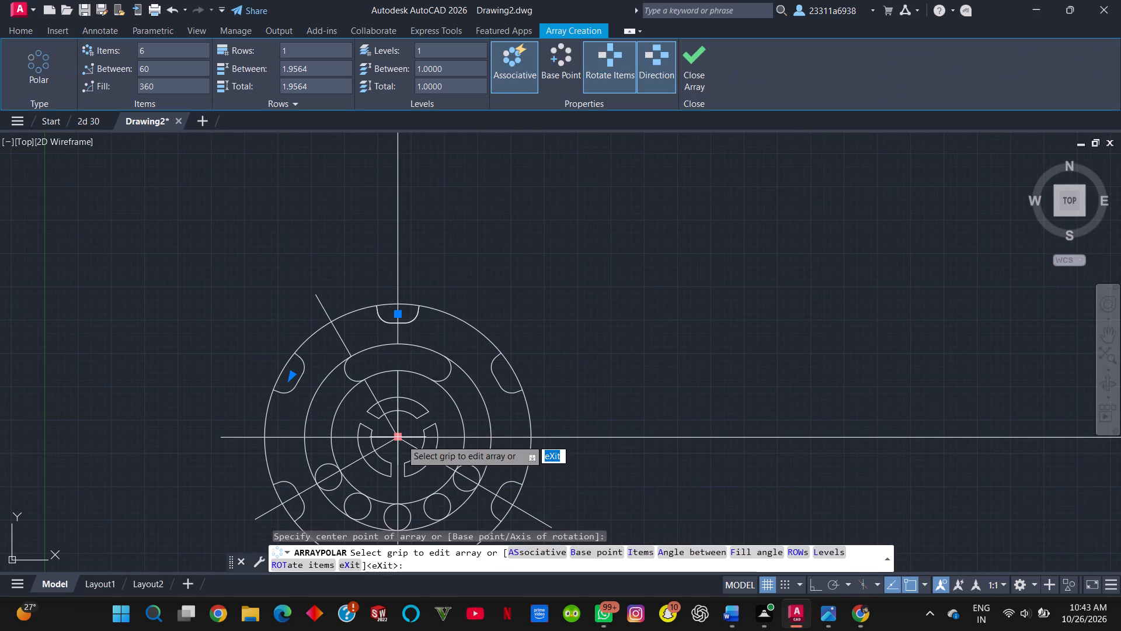
Set the notch array to 12 items, check it against the reference image and finish the array.
{"action": "double_click", "coordinate": [155, 44]}
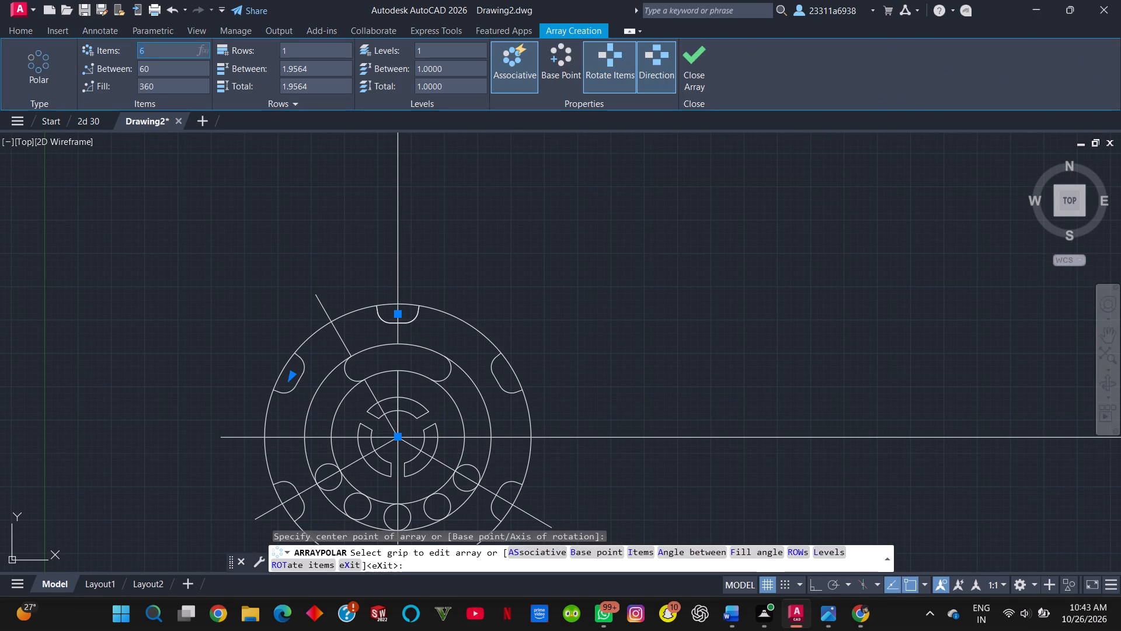
{"action": "type", "text": "12"}
{"action": "key", "text": "Return"}
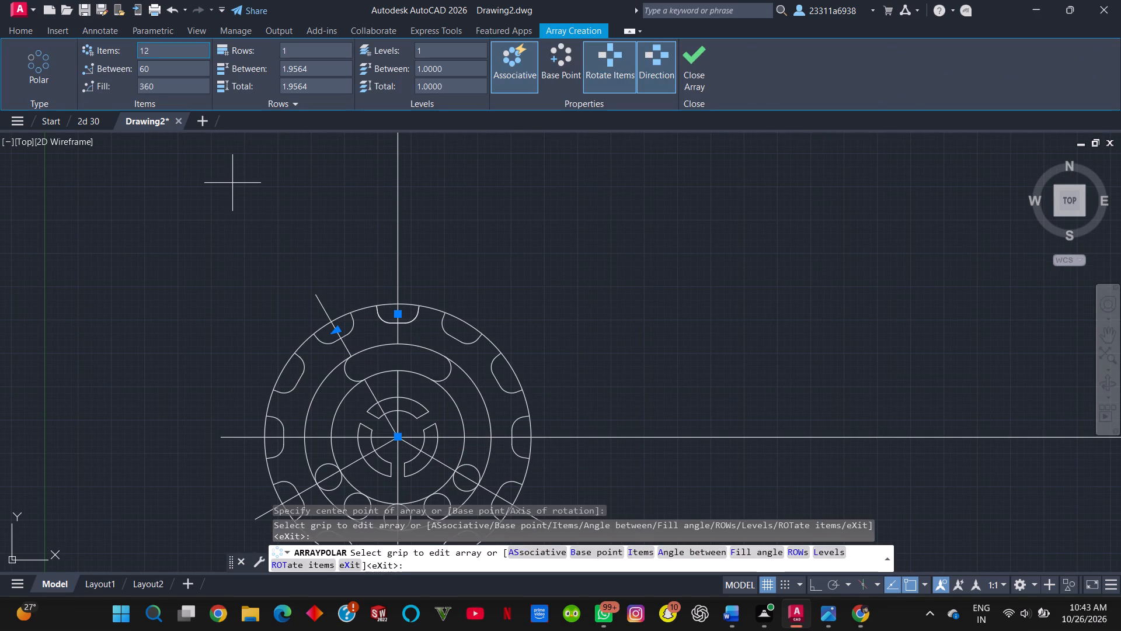
{"action": "key", "text": "alt+Tab"}
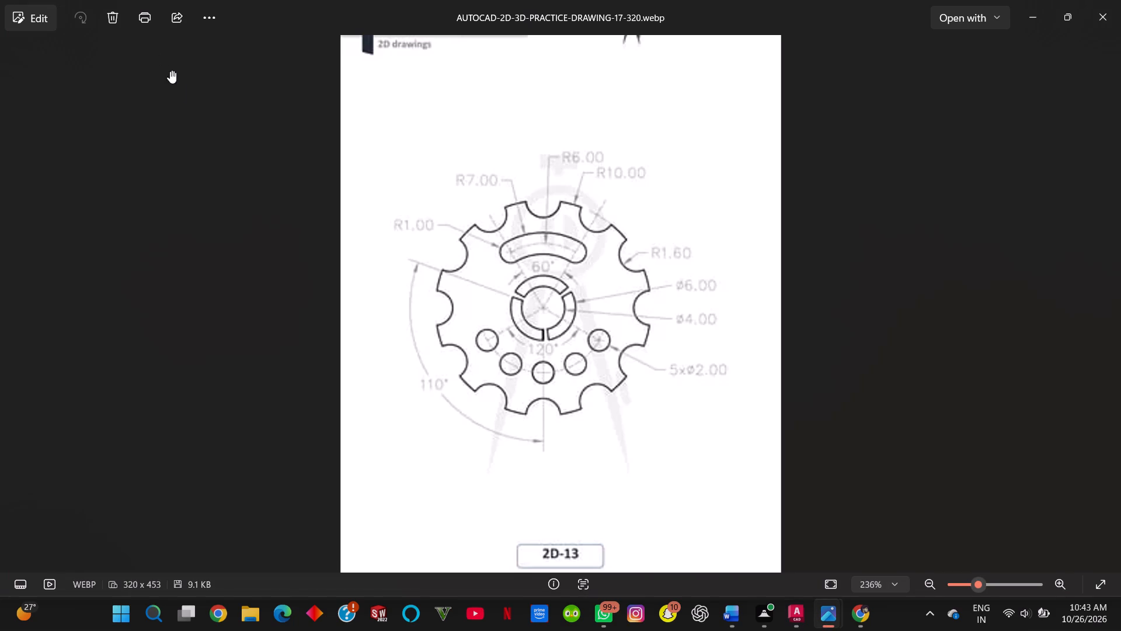
{"action": "key", "text": "alt+Tab"}
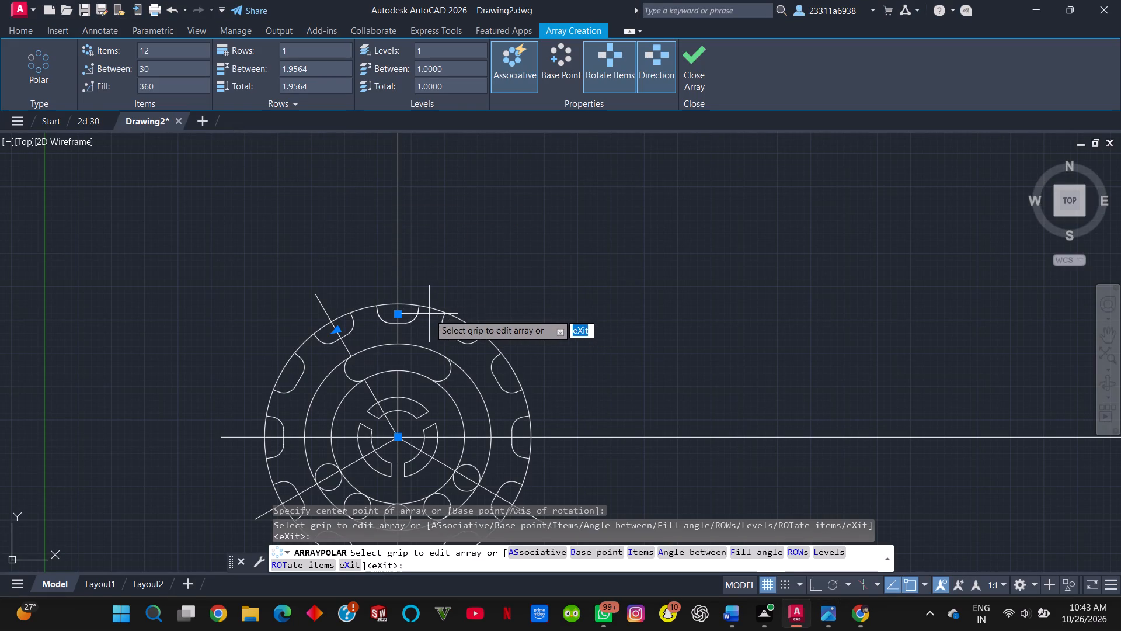
{"action": "key", "text": "Return"}
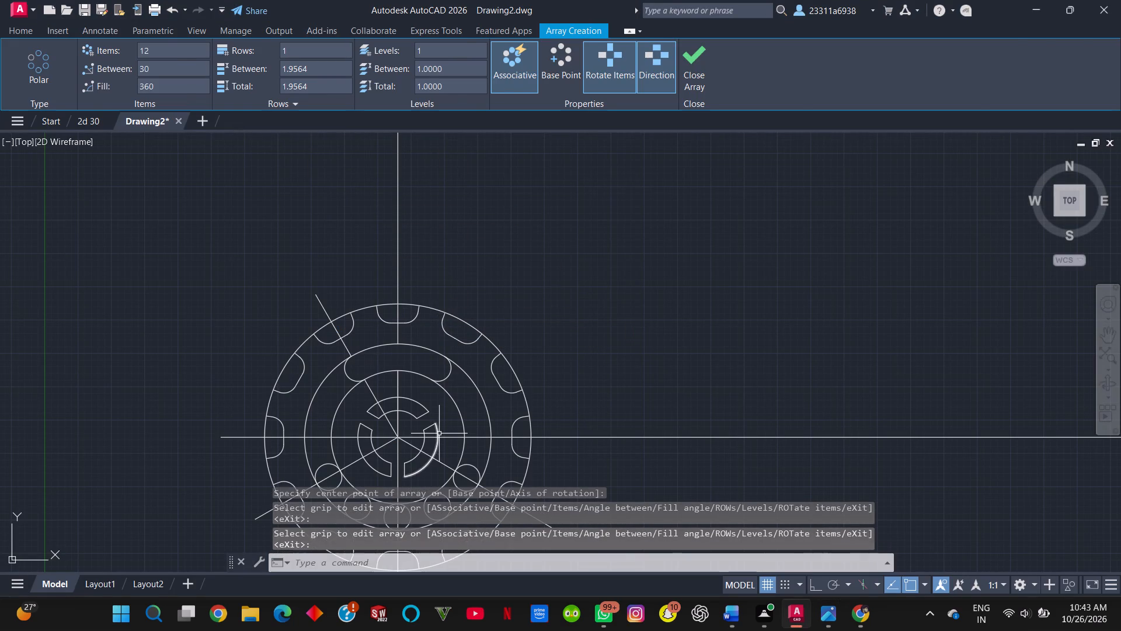
Erase the vertical centreline pieces and both pieces of the slanted construction line at the curved slot's left end.
{"action": "scroll", "coordinate": [431, 428], "scroll_direction": "up", "scroll_amount": 1}
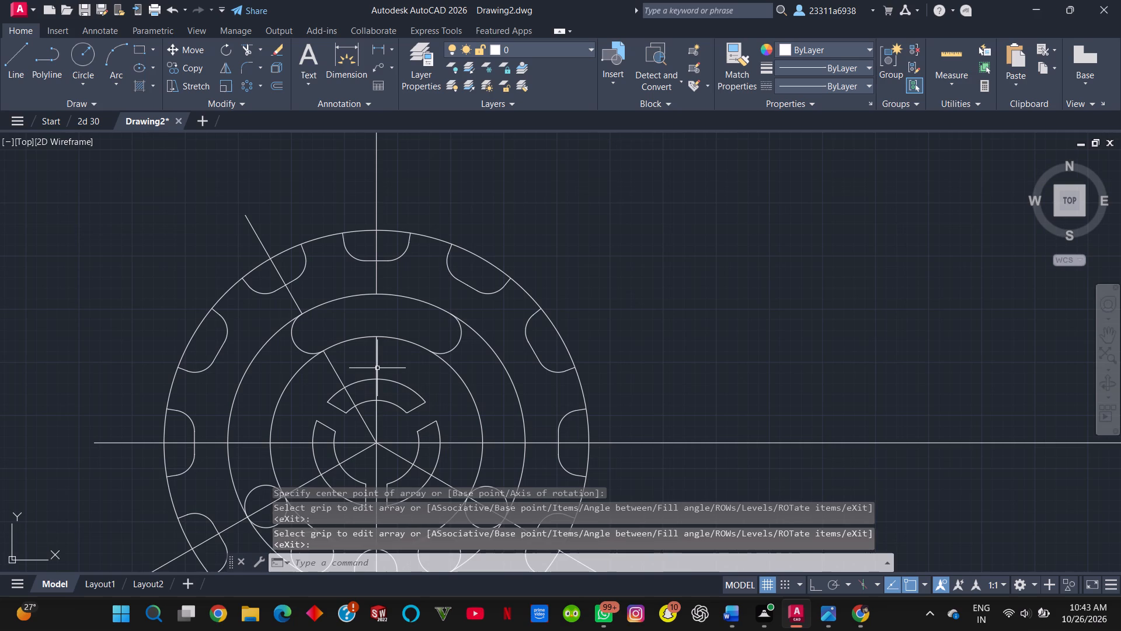
{"action": "left_click", "coordinate": [377, 368]}
{"action": "key", "text": "Delete"}
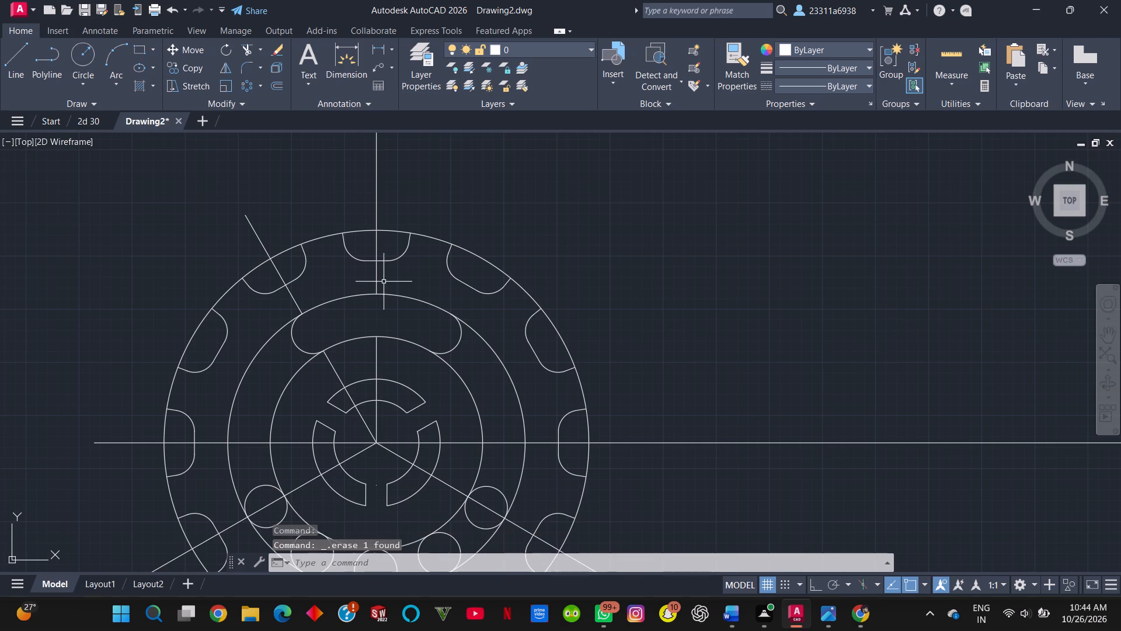
{"action": "left_click", "coordinate": [378, 279]}
{"action": "key", "text": "Delete"}
{"action": "left_click", "coordinate": [288, 297]}
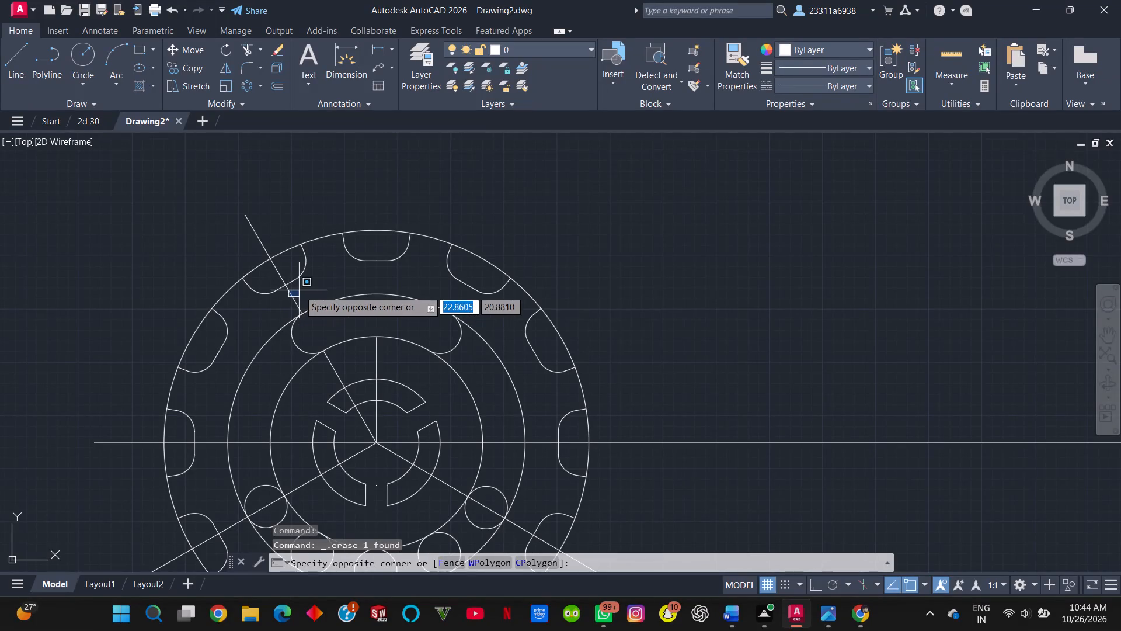
{"action": "left_click", "coordinate": [299, 290]}
{"action": "left_click", "coordinate": [294, 299]}
{"action": "key", "text": "Delete"}
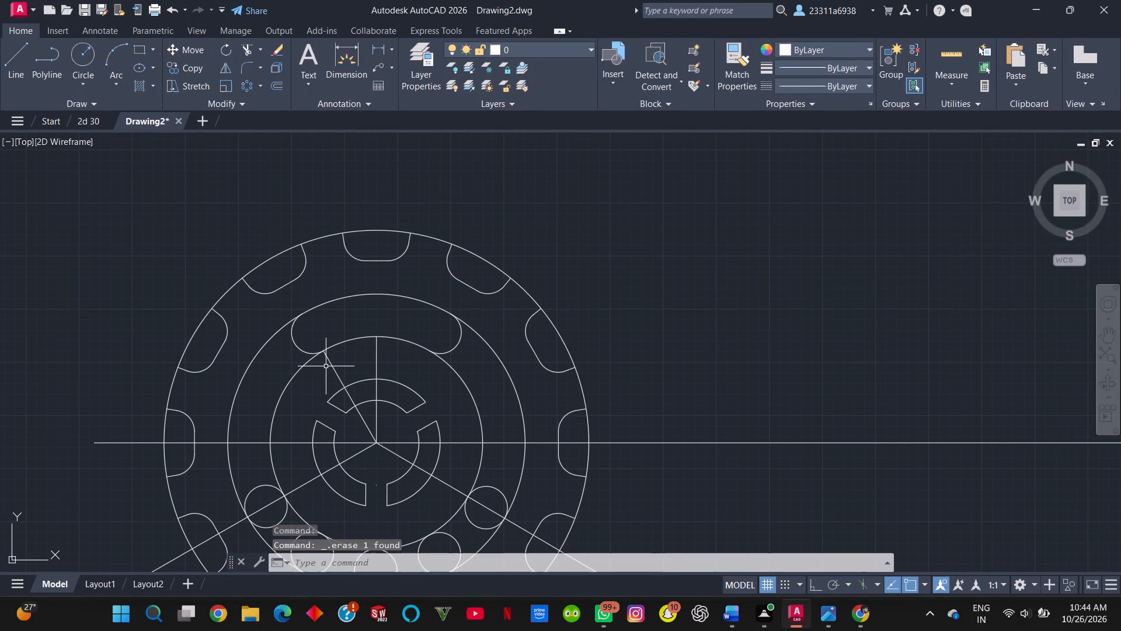
{"action": "double_click", "coordinate": [335, 370]}
{"action": "key", "text": "Delete"}
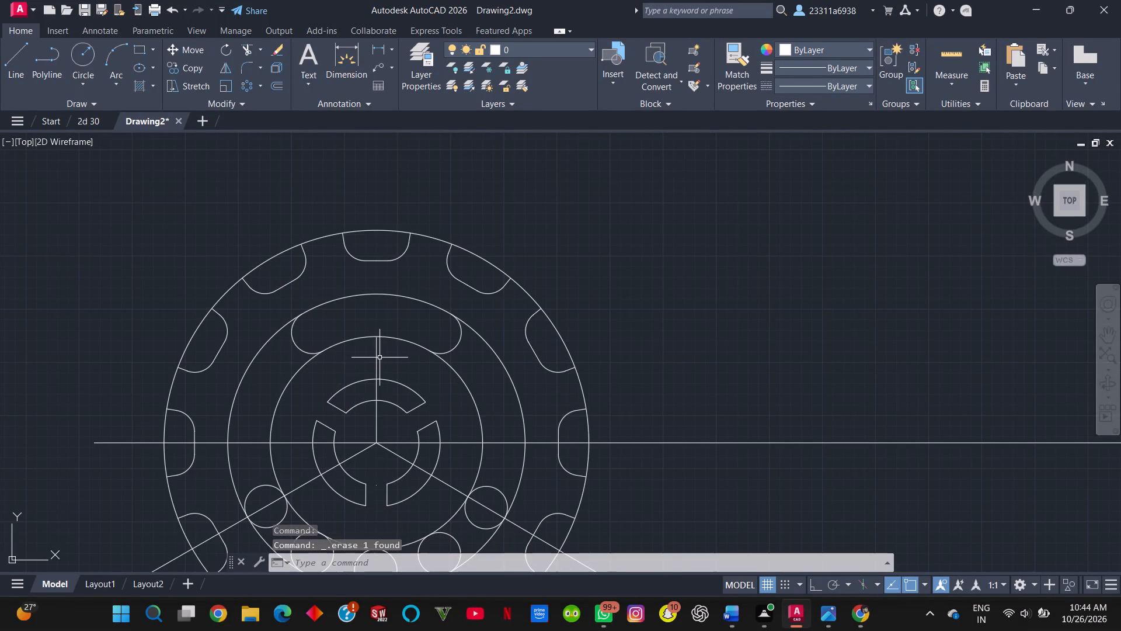
{"action": "left_click", "coordinate": [378, 358]}
{"action": "key", "text": "Delete"}
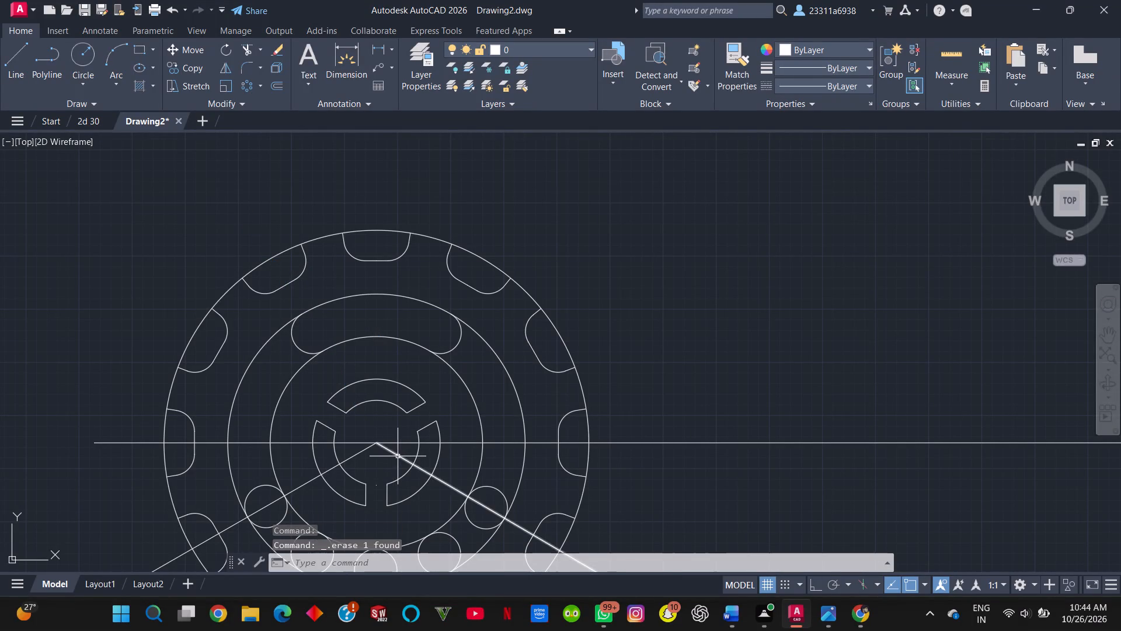
Erase the two lower slanted construction lines running from the disc's centre through the outermost small holes.
{"action": "double_click", "coordinate": [398, 456]}
{"action": "key", "text": "Delete"}
{"action": "left_click", "coordinate": [363, 453]}
{"action": "key", "text": "Delete"}
{"action": "scroll", "coordinate": [356, 443], "scroll_direction": "down", "scroll_amount": 2}
{"action": "scroll", "coordinate": [359, 471], "scroll_direction": "up", "scroll_amount": 1}
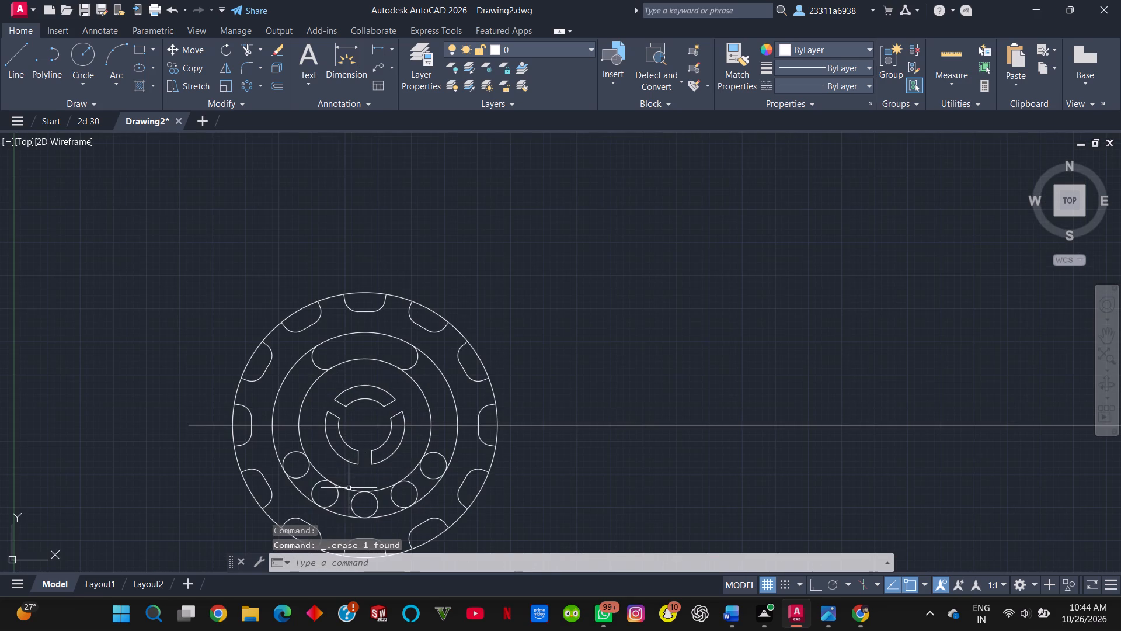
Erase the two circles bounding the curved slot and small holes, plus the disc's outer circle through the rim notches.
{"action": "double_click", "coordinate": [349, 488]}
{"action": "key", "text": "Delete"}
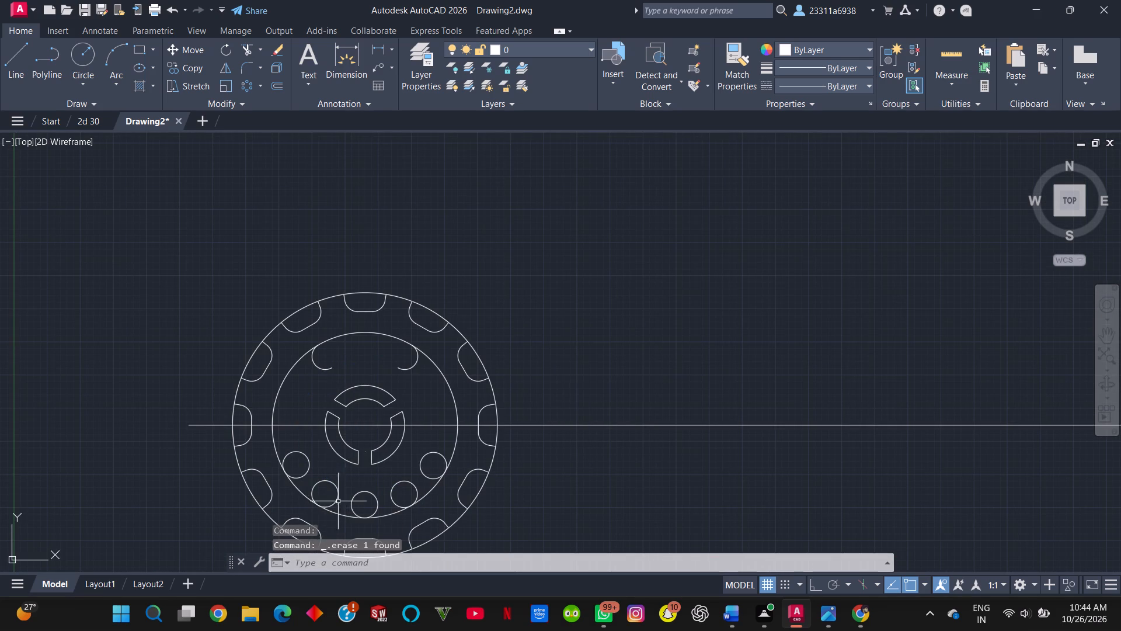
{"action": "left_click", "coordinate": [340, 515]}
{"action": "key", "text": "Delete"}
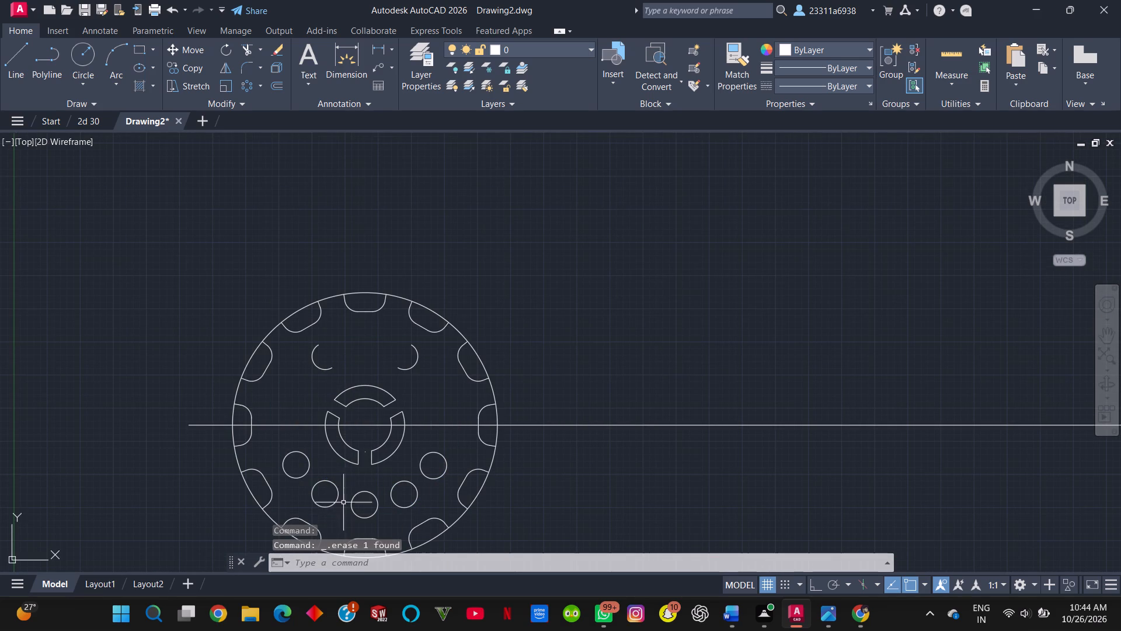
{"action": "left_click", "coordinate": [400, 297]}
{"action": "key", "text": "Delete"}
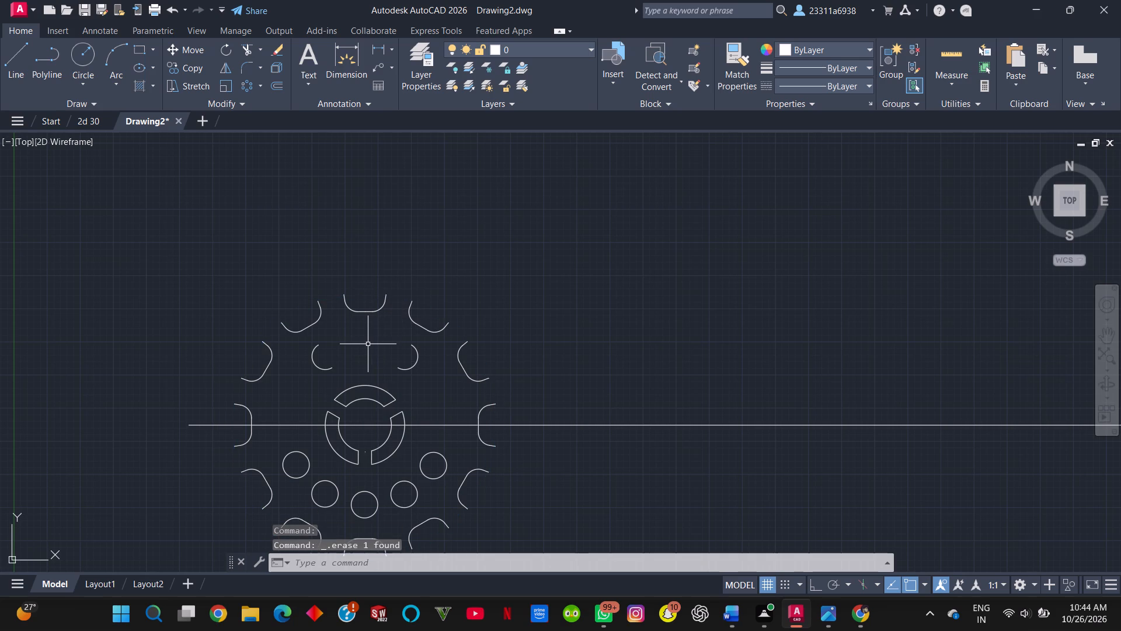
Draw two circles of radius 5 and 7 at the disc's centre, running along the curved slot's inner and outer edges.
{"action": "key", "text": "ctrl+c"}
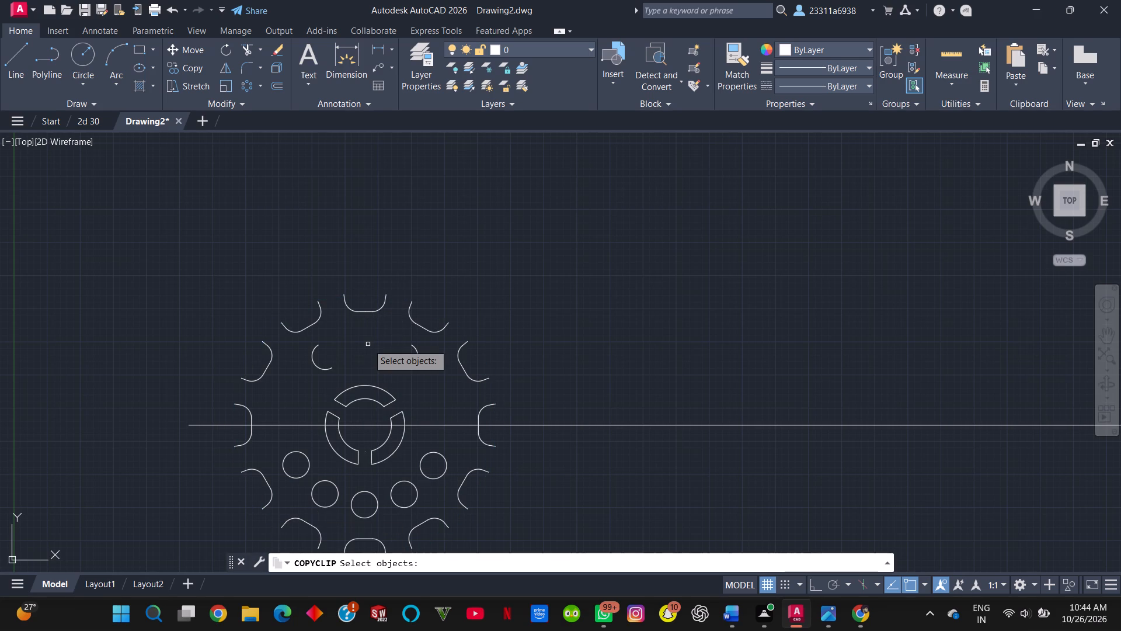
{"action": "key", "text": "Escape"}
{"action": "key", "text": "c"}
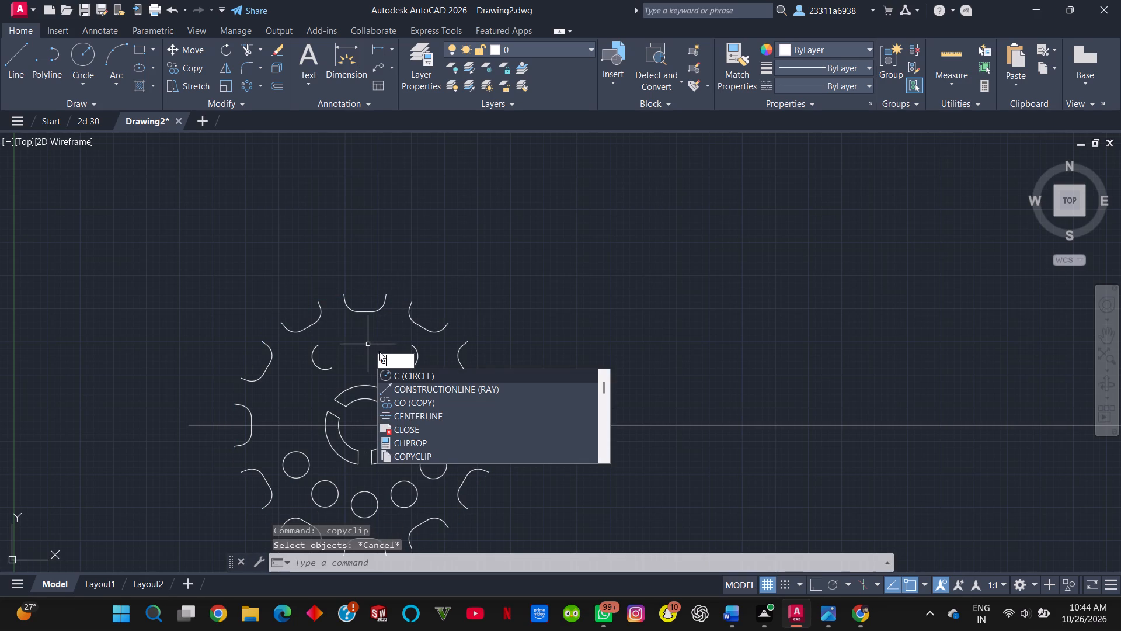
{"action": "left_click", "coordinate": [398, 378]}
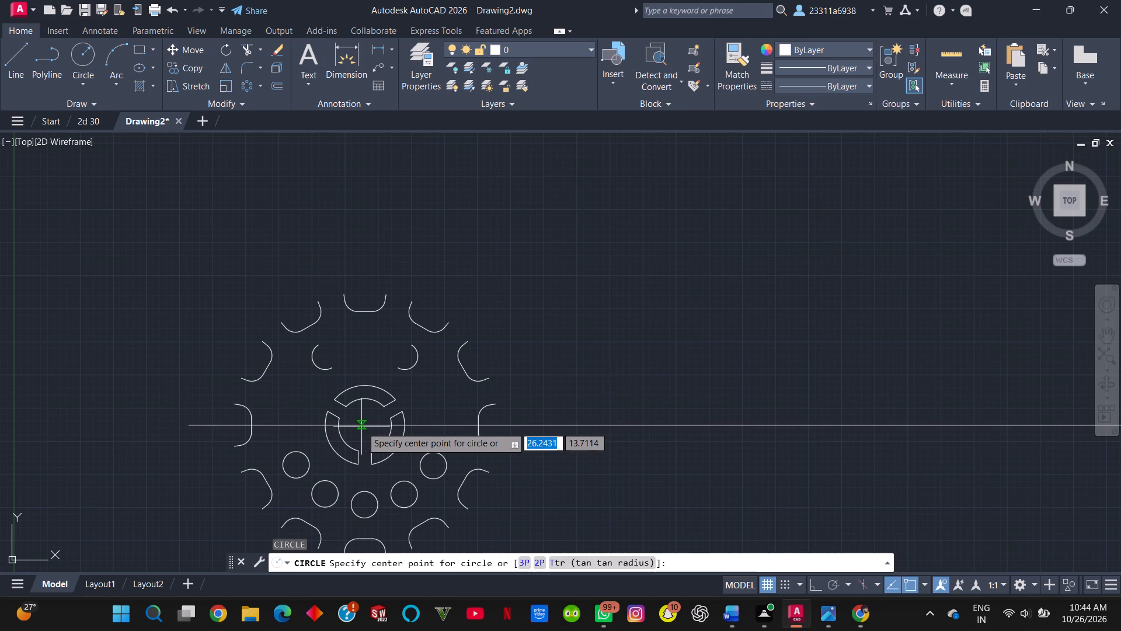
{"action": "left_click", "coordinate": [364, 422]}
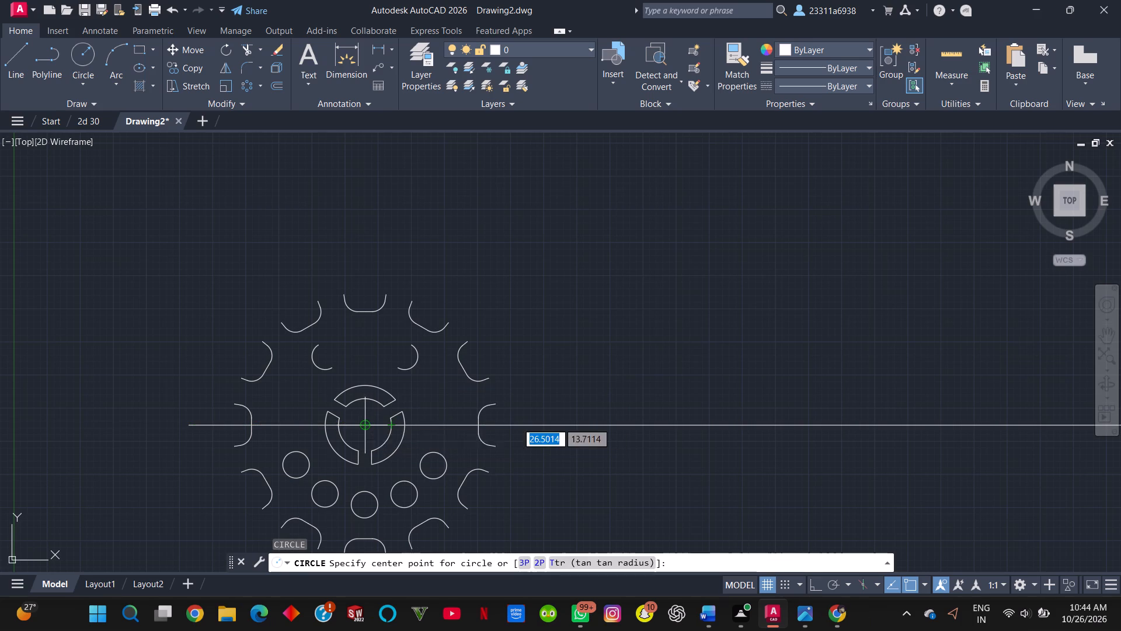
{"action": "left_click", "coordinate": [395, 370]}
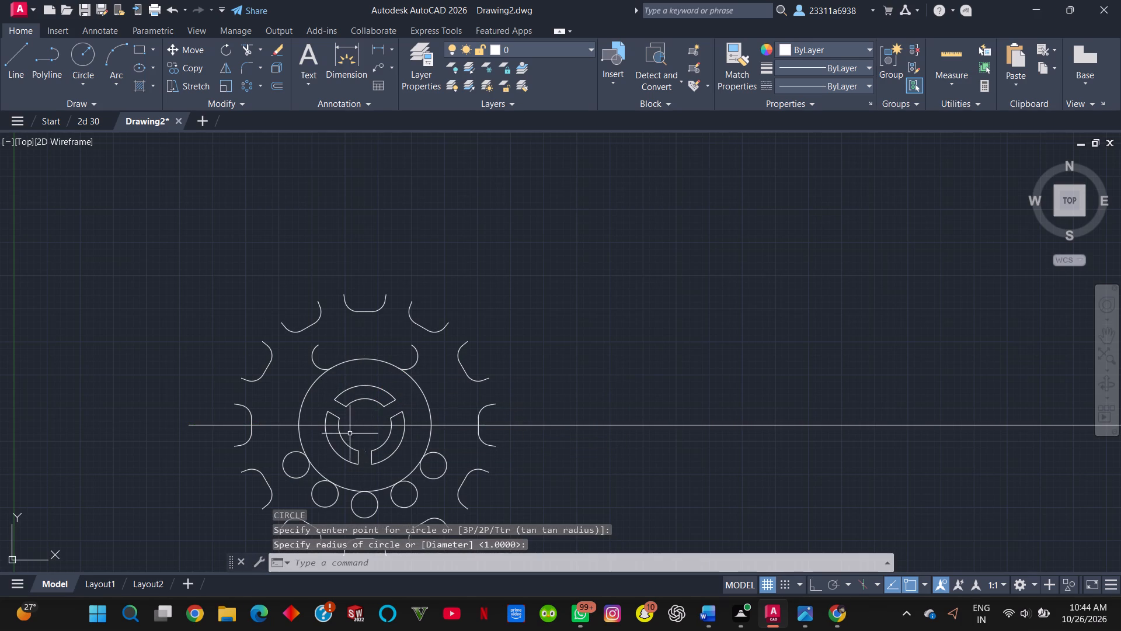
{"action": "key", "text": "c"}
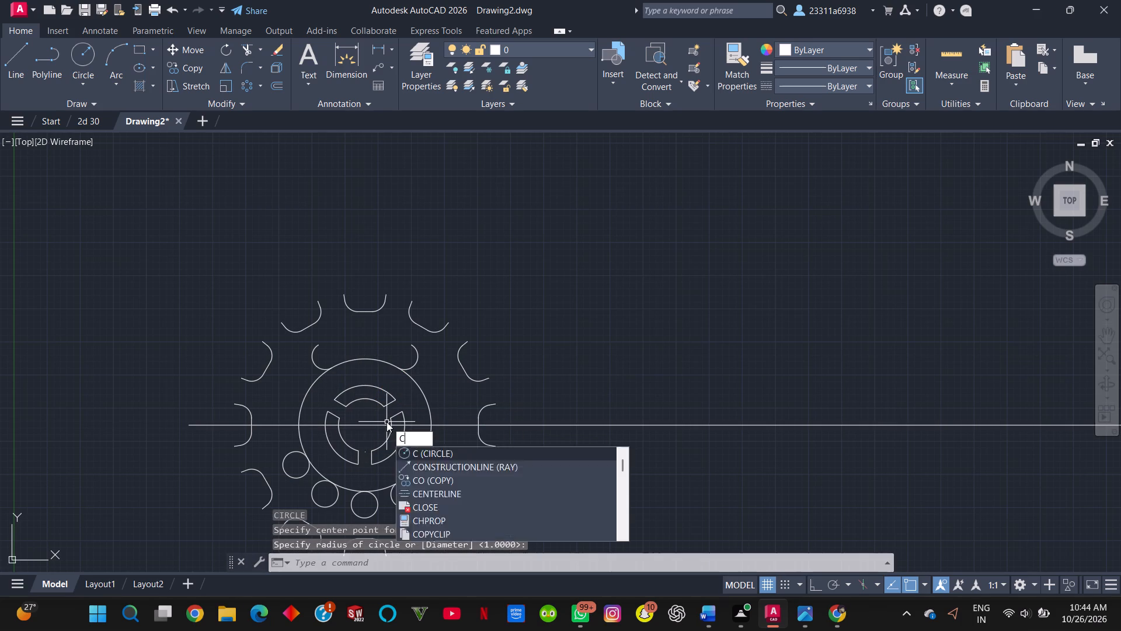
{"action": "key", "text": "Return"}
{"action": "double_click", "coordinate": [362, 425]}
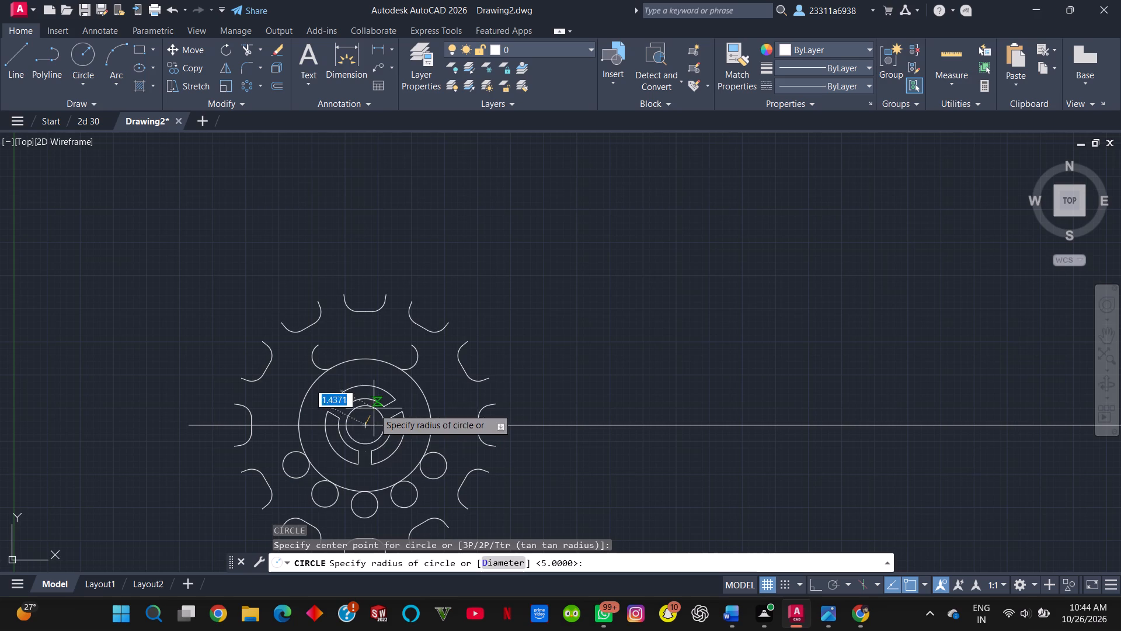
{"action": "left_click", "coordinate": [408, 345]}
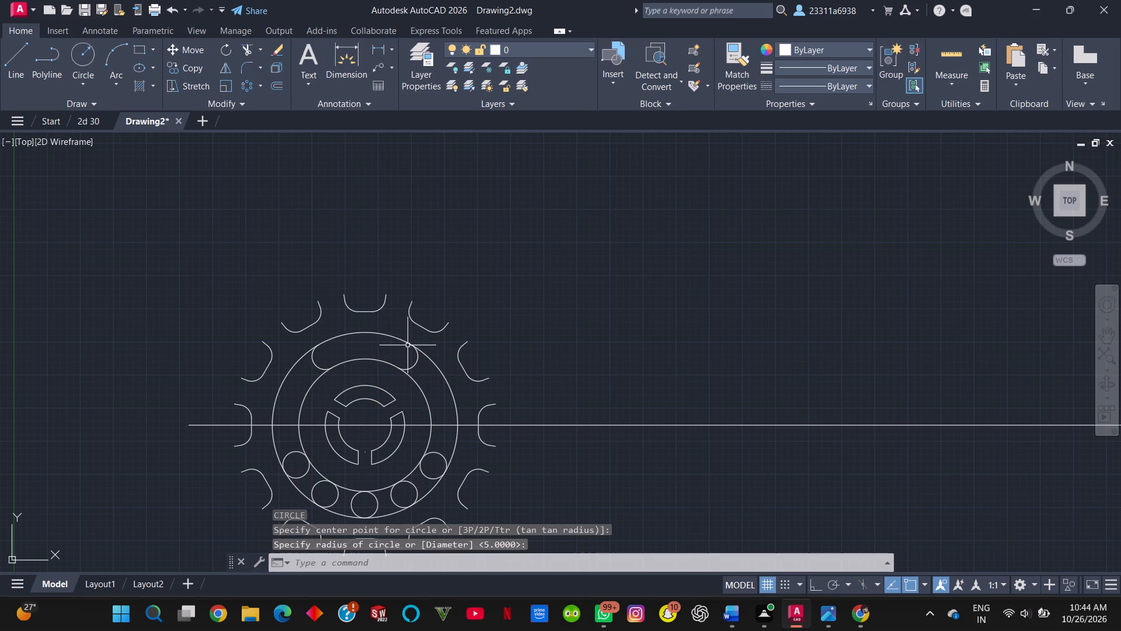
Draw the disc's outer circle from its centre out to the open ends of the rim notches.
{"action": "key", "text": "c"}
{"action": "key", "text": "Return"}
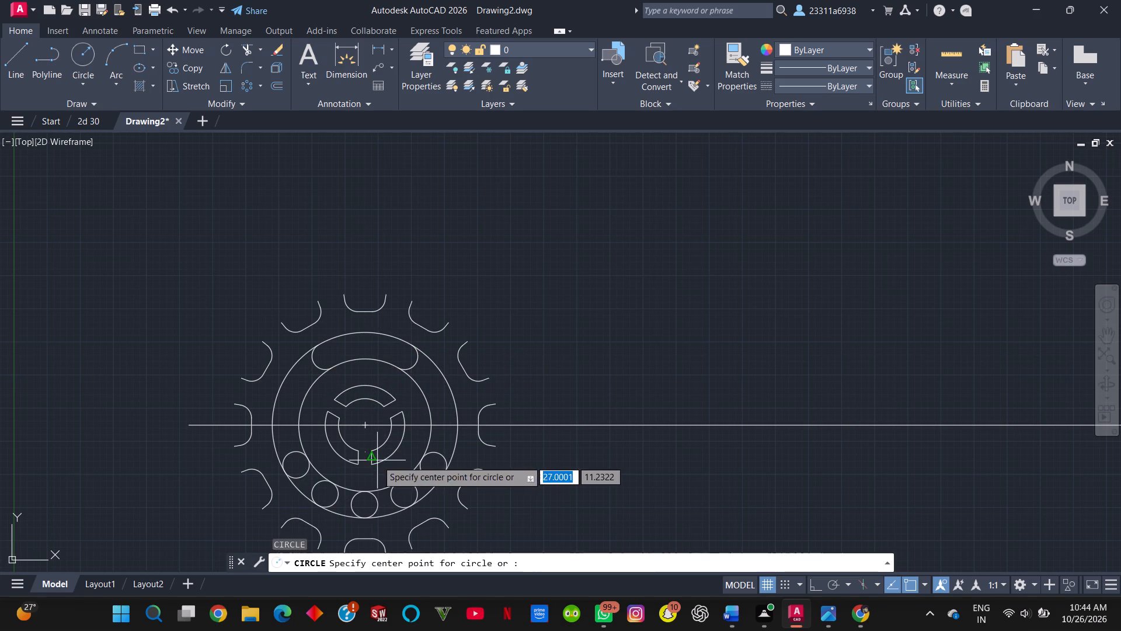
{"action": "left_click", "coordinate": [364, 419]}
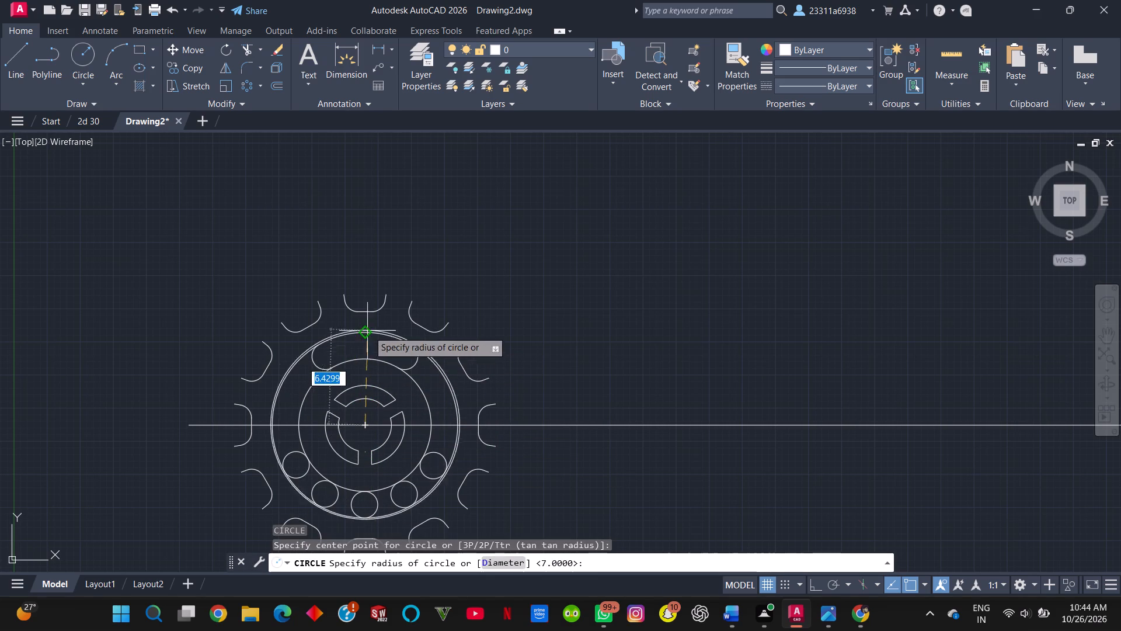
{"action": "left_click", "coordinate": [386, 293]}
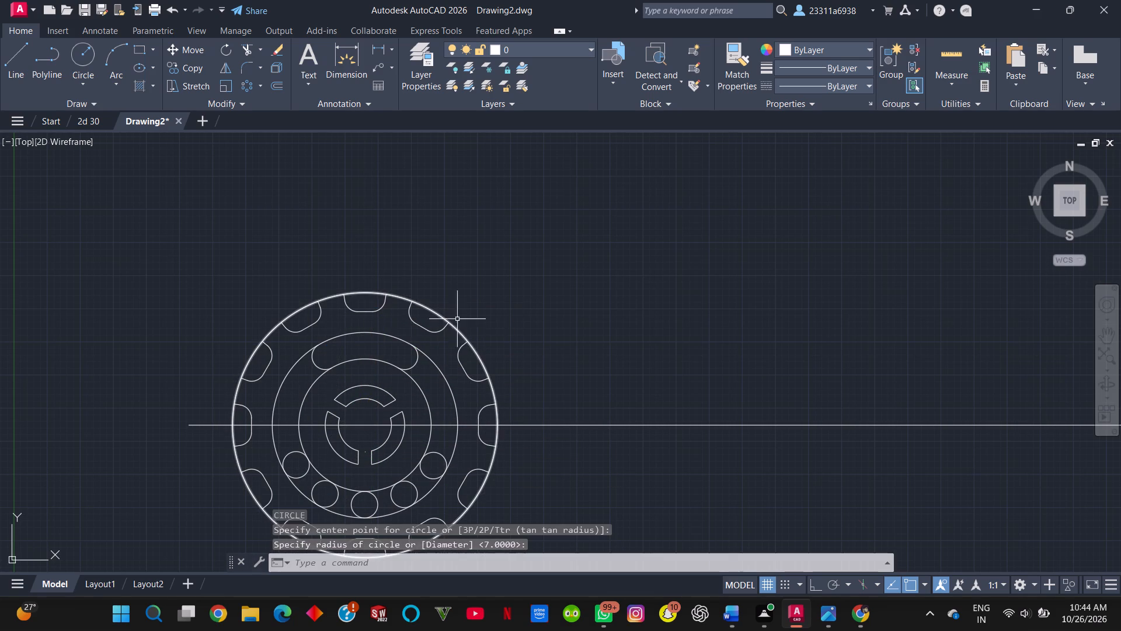
{"action": "key", "text": "Escape"}
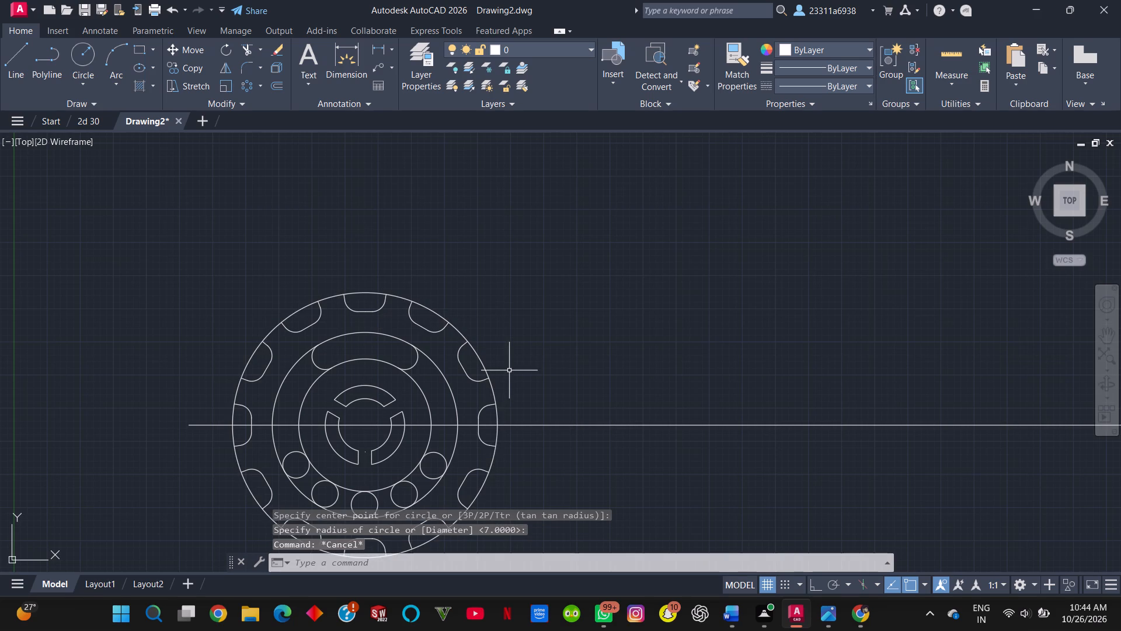
Check the reference image and trim the outer circle's arcs across the four notch openings on the disc's right side.
{"action": "key", "text": "alt+Tab"}
{"action": "key", "text": "alt+Tab"}
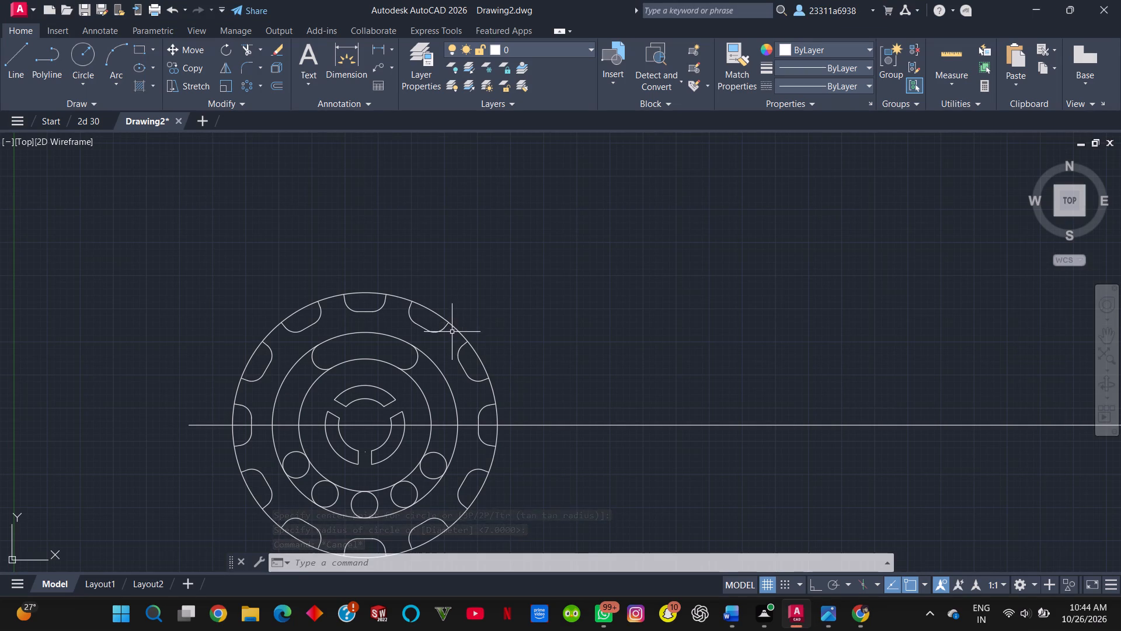
{"action": "type", "text": "tr"}
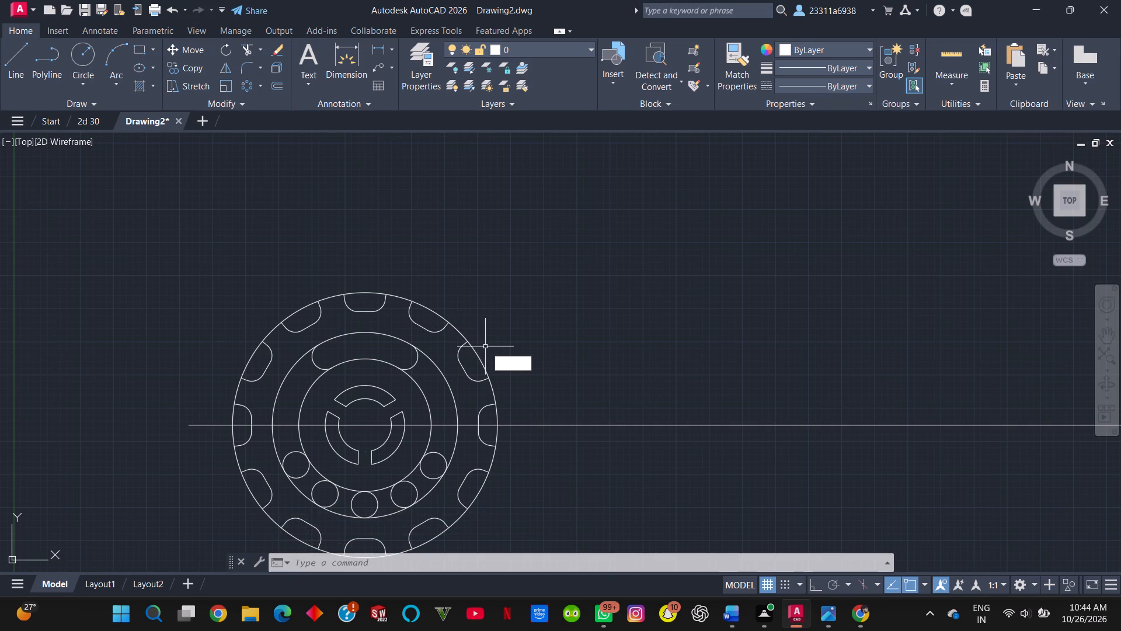
{"action": "left_click", "coordinate": [508, 375]}
{"action": "left_click", "coordinate": [443, 318]}
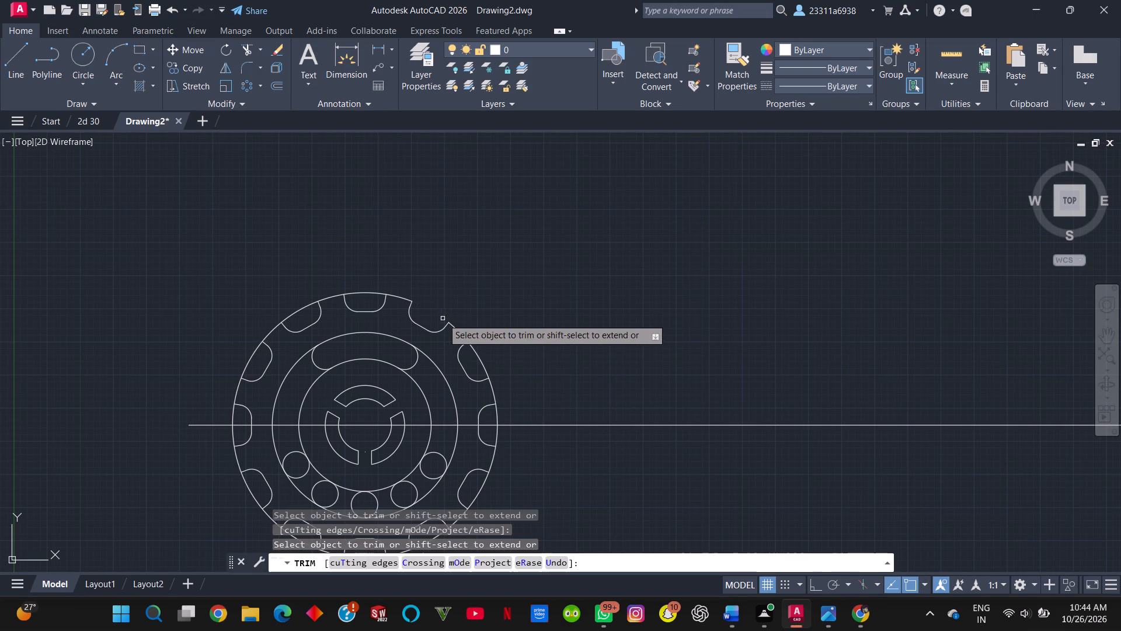
{"action": "left_click", "coordinate": [476, 358]}
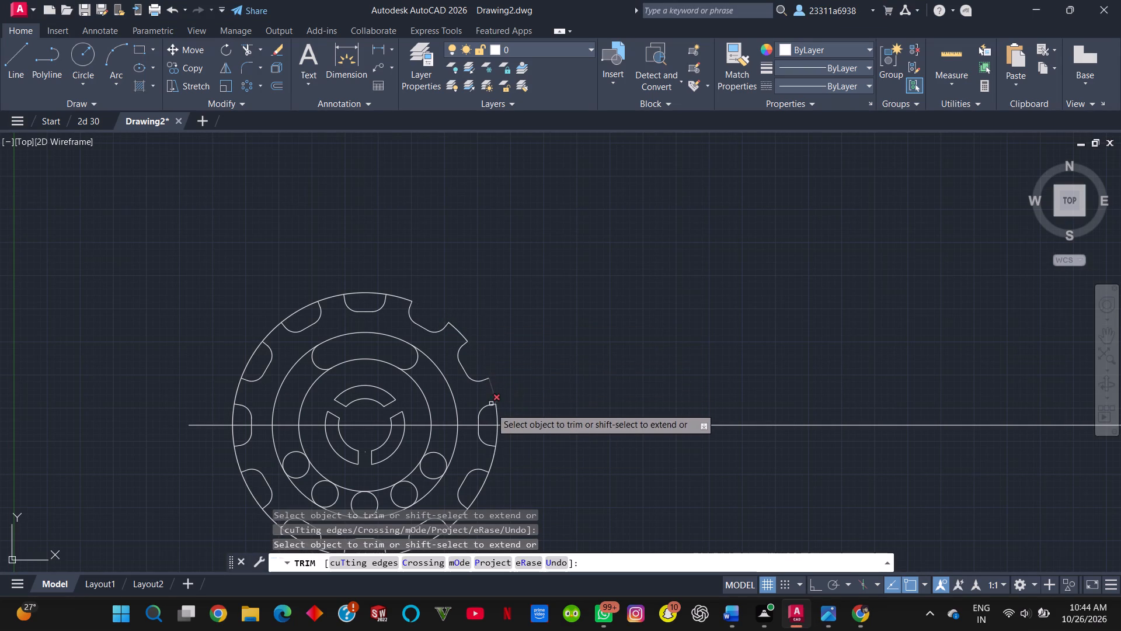
{"action": "left_click", "coordinate": [494, 415]}
{"action": "left_click", "coordinate": [504, 423]}
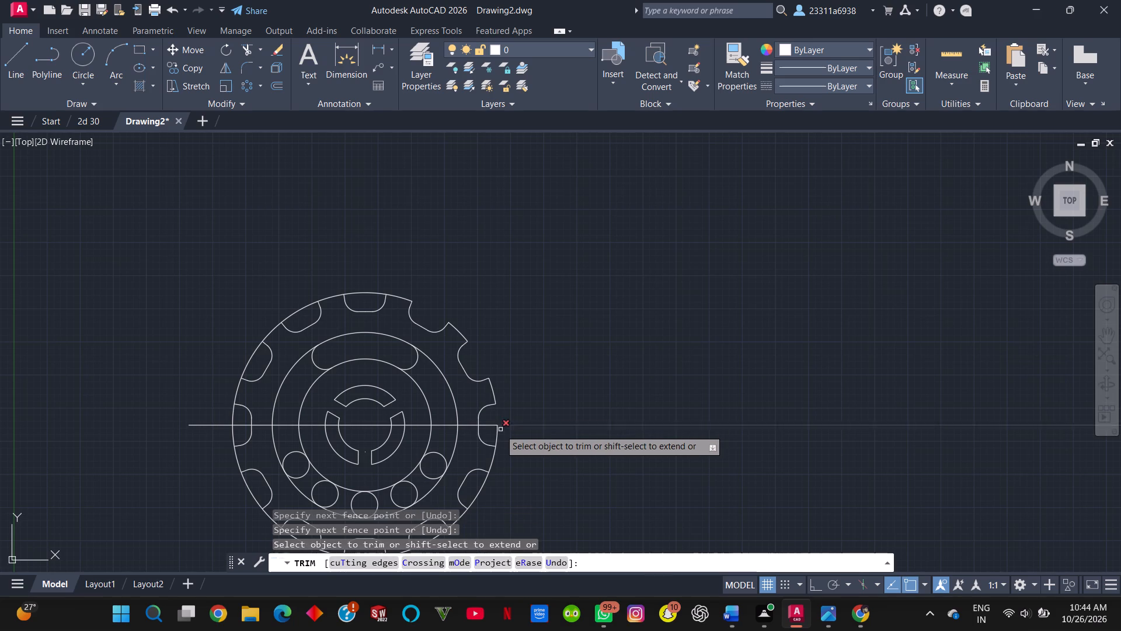
{"action": "left_click", "coordinate": [497, 431]}
{"action": "left_click", "coordinate": [486, 484]}
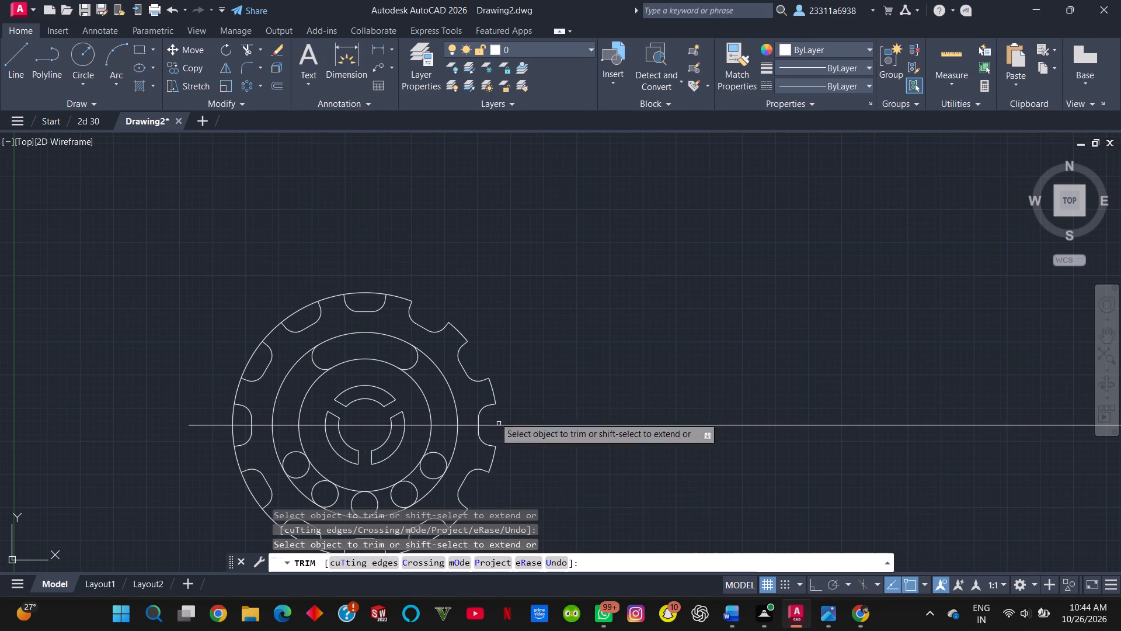
Trim the outer circle's arcs across the top notch and the five notches down the disc's left side.
{"action": "left_click", "coordinate": [373, 293]}
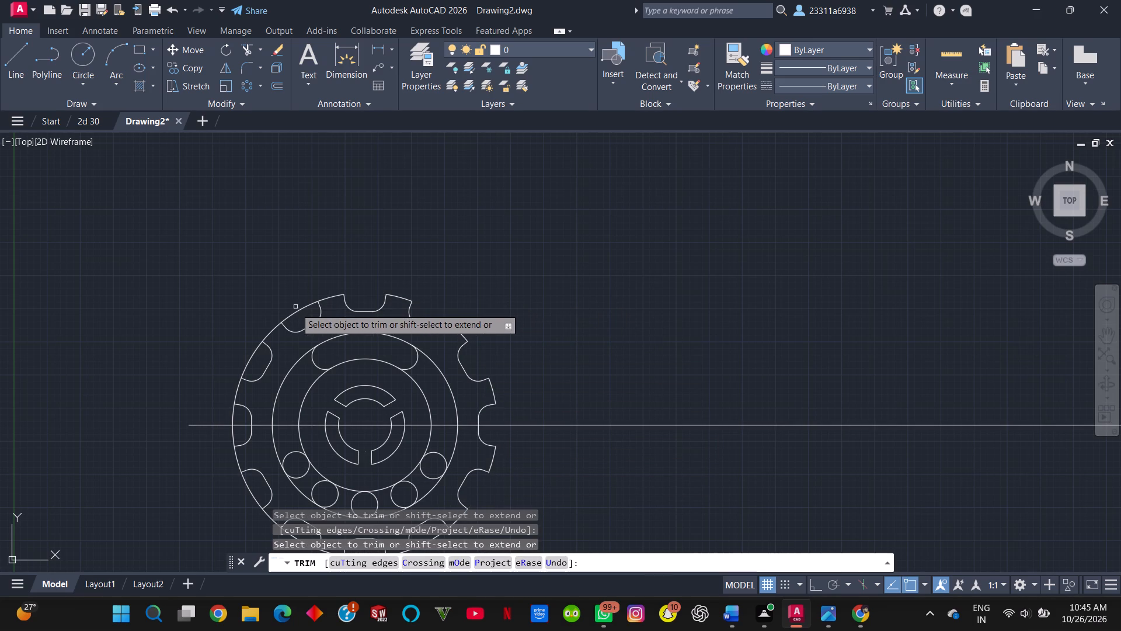
{"action": "left_click", "coordinate": [300, 313]}
{"action": "double_click", "coordinate": [255, 353]}
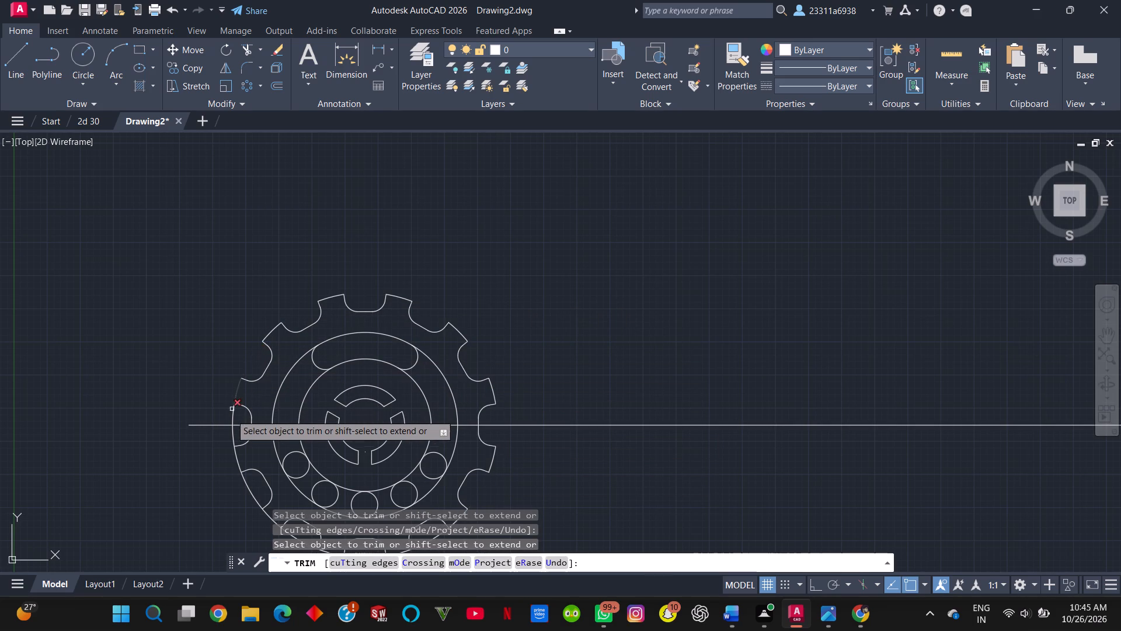
{"action": "left_click", "coordinate": [232, 418]}
{"action": "left_click", "coordinate": [234, 433]}
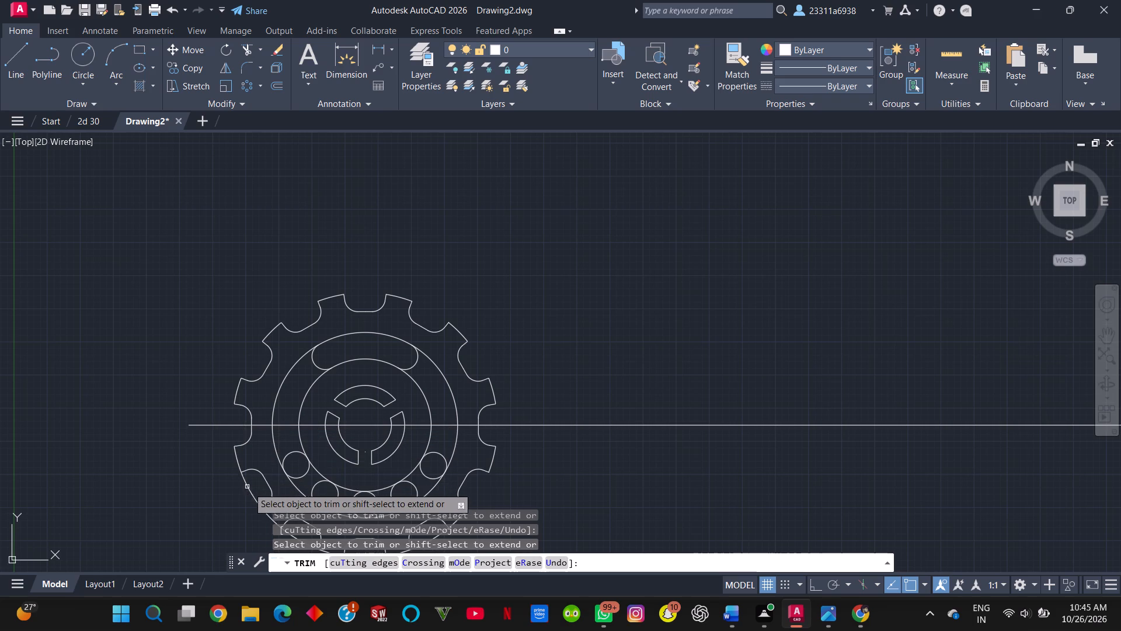
{"action": "left_click", "coordinate": [249, 490]}
{"action": "scroll", "coordinate": [246, 461], "scroll_direction": "down", "scroll_amount": 3}
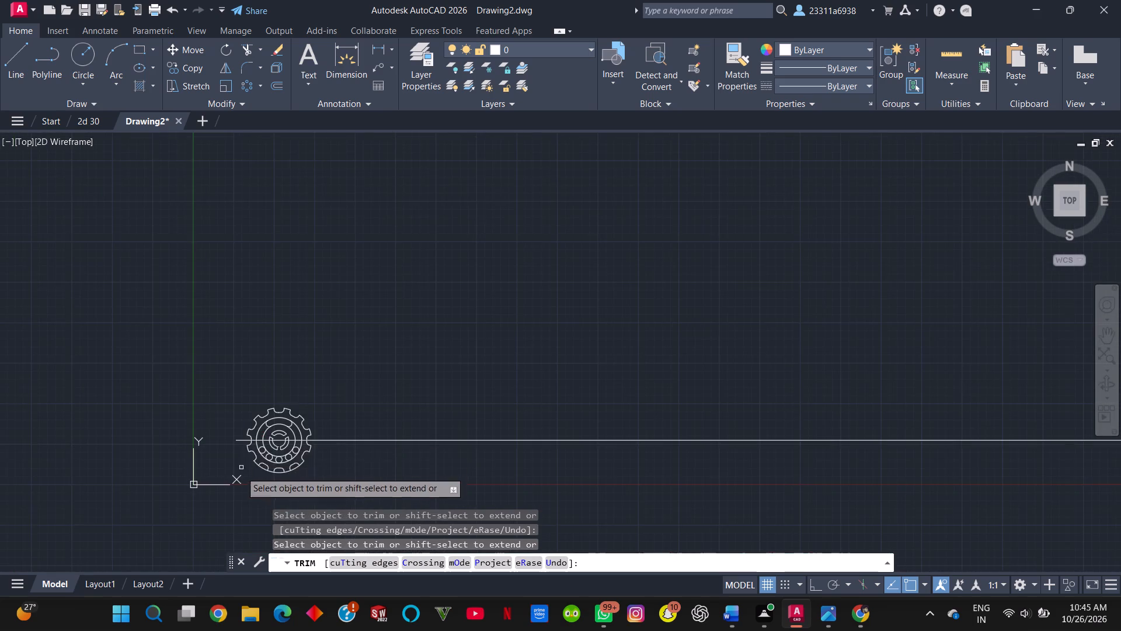
{"action": "scroll", "coordinate": [239, 473], "scroll_direction": "up", "scroll_amount": 2}
{"action": "left_click", "coordinate": [293, 464]}
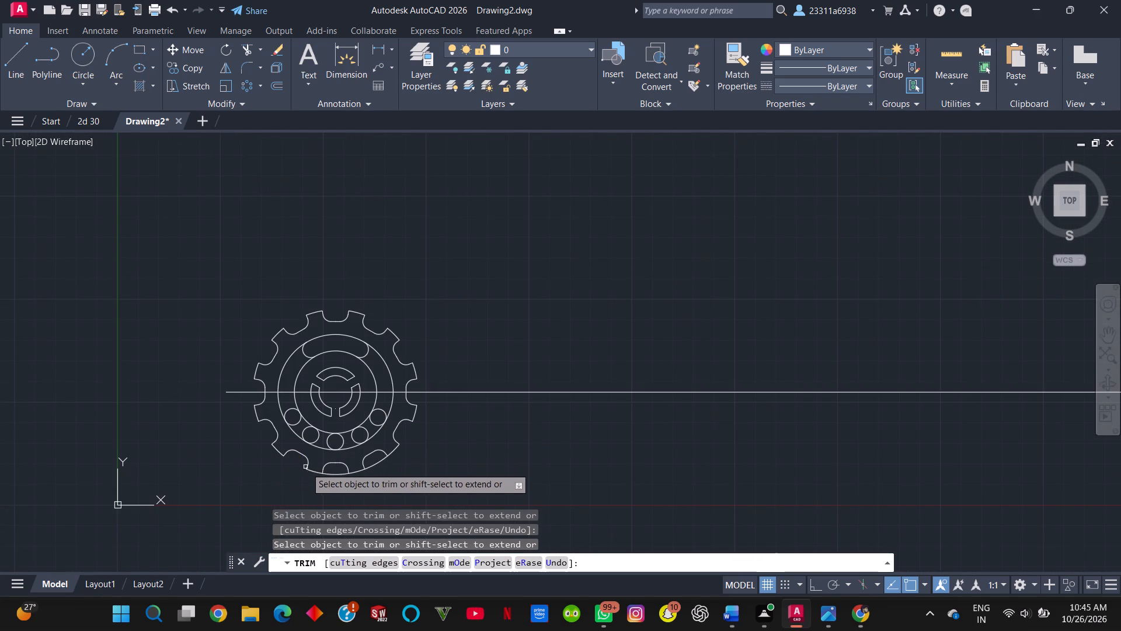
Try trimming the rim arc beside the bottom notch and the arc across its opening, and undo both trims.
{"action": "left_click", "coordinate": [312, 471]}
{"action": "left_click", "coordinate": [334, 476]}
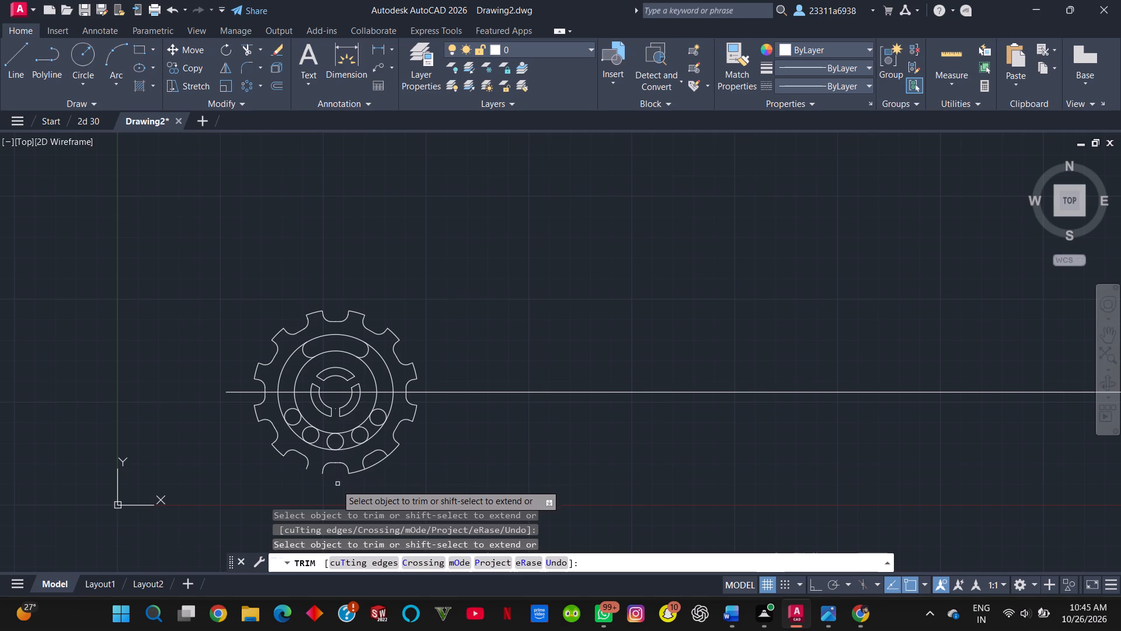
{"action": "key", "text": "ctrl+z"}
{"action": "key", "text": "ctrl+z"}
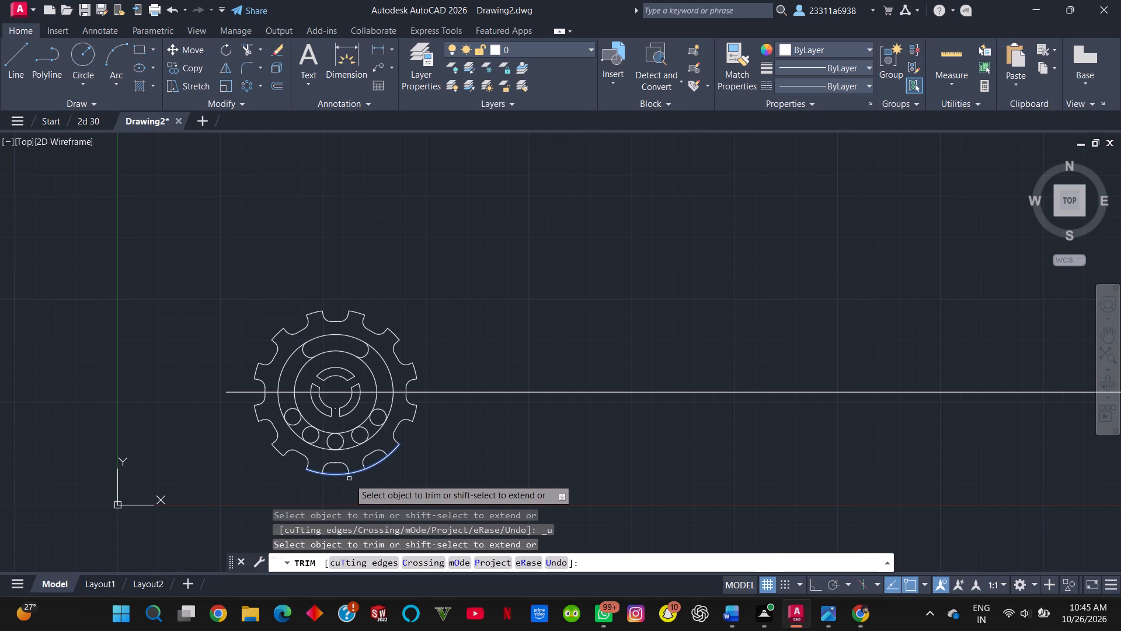
Trim the outer circle's arcs across the bottom notch and the adjacent lower-right notch.
{"action": "left_click", "coordinate": [339, 474]}
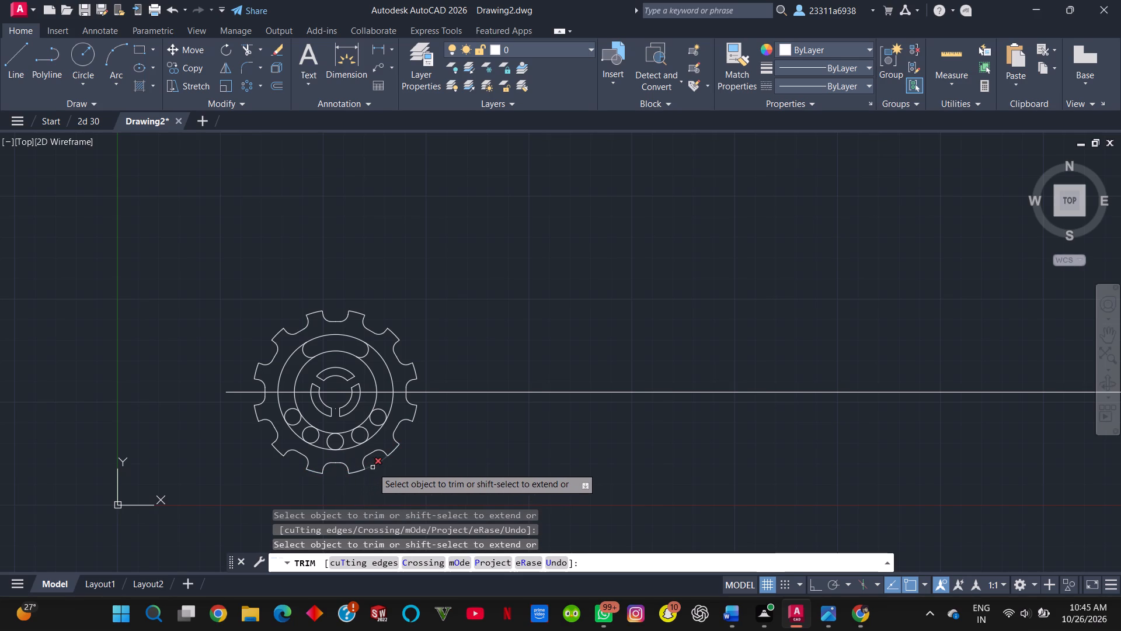
{"action": "left_click", "coordinate": [374, 467]}
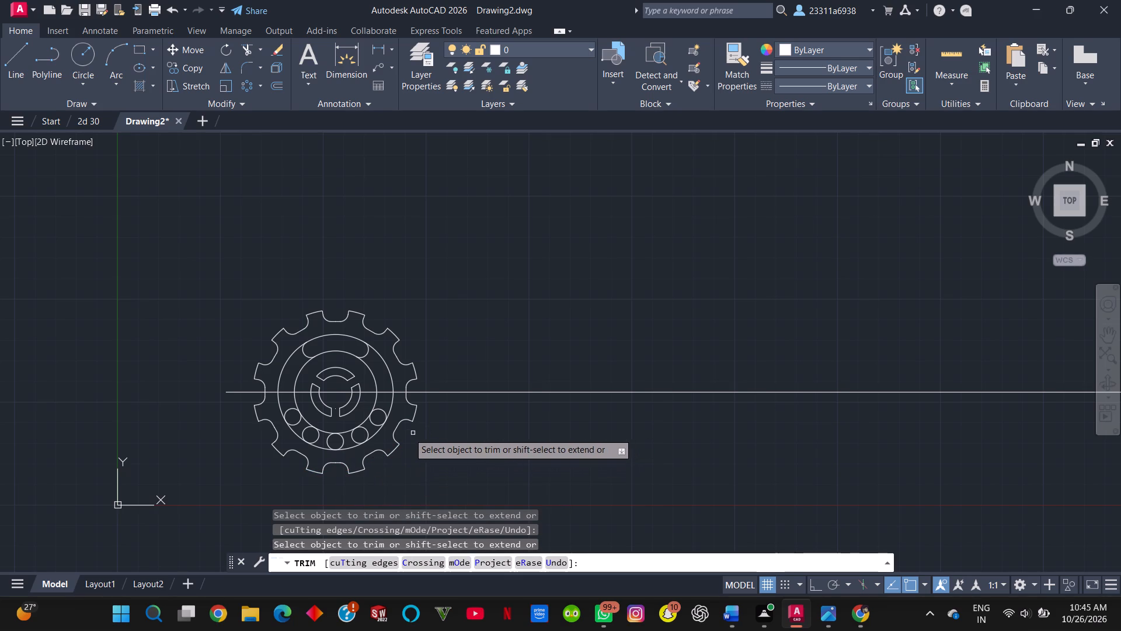
Trim the upper parts of both slot circles between the curved slot's ends and the horizontal centreline, and finish trimming.
{"action": "left_click", "coordinate": [367, 367]}
{"action": "left_click", "coordinate": [382, 357]}
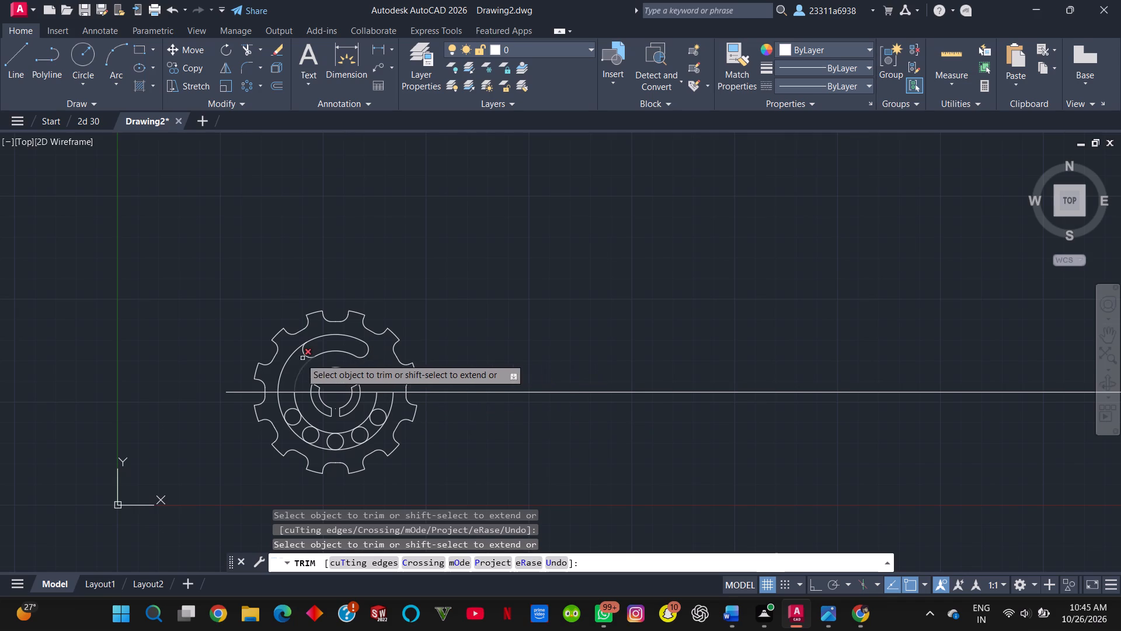
{"action": "left_click", "coordinate": [300, 375]}
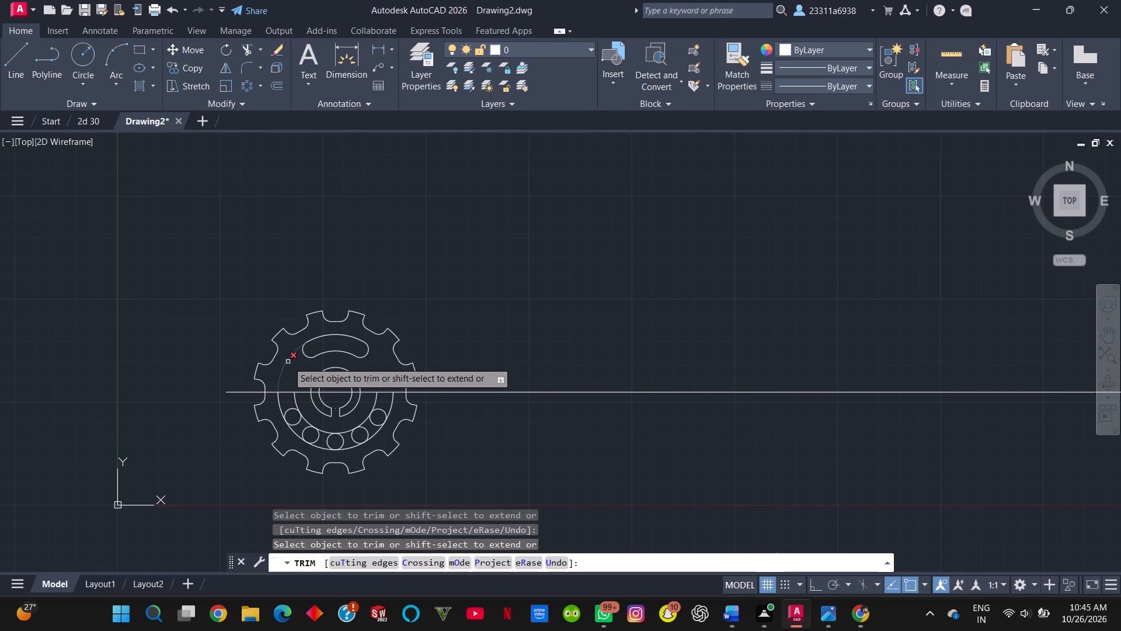
{"action": "left_click", "coordinate": [288, 362]}
{"action": "key", "text": "F1"}
{"action": "key", "text": "F1"}
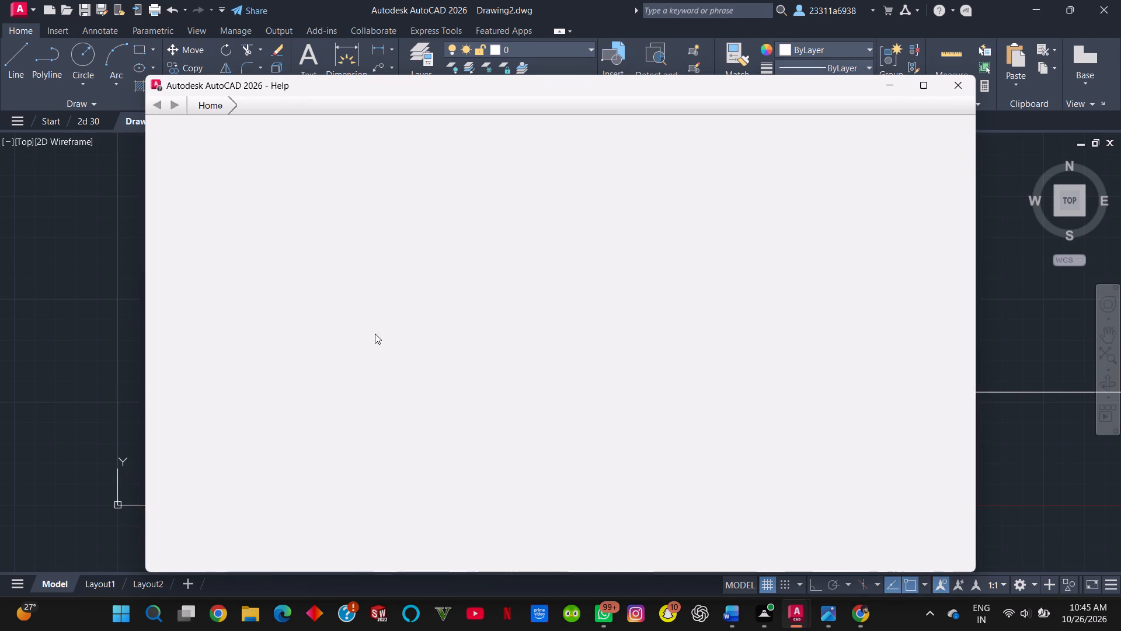
{"action": "left_click", "coordinate": [943, 80]}
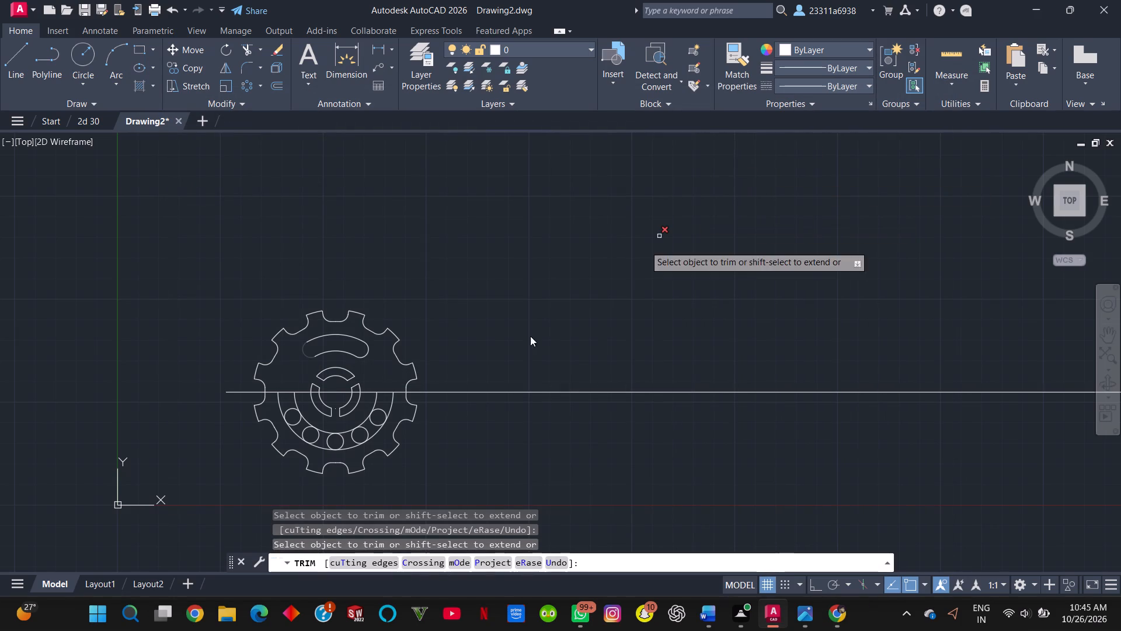
{"action": "key", "text": "Escape"}
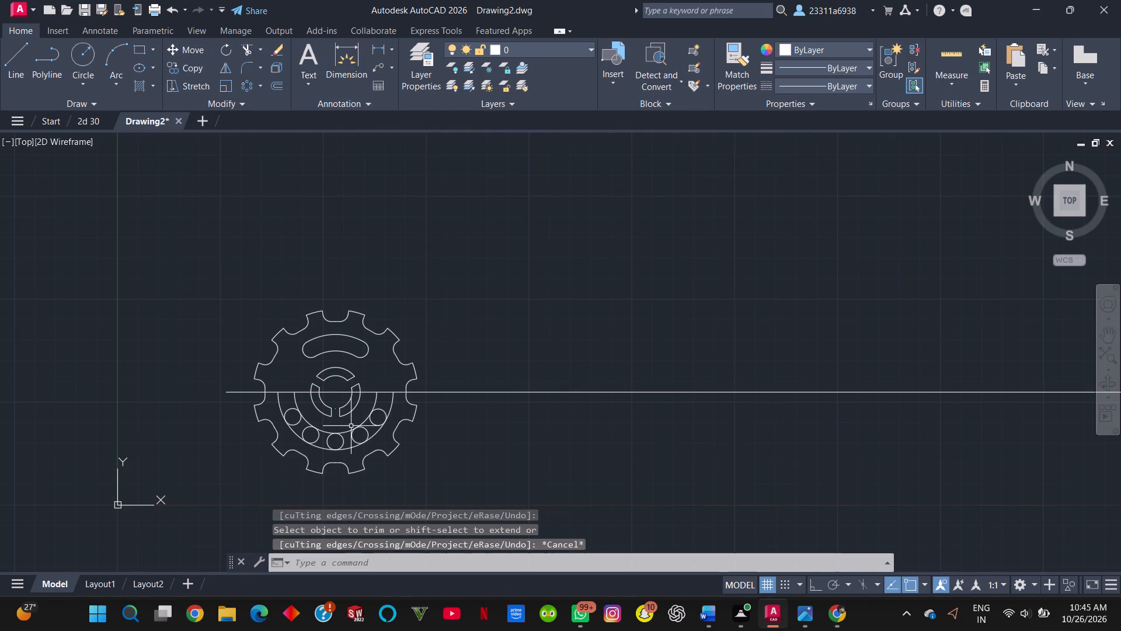
Erase the leftover lower arcs of both slot circles and the long horizontal centreline through the disc.
{"action": "left_click", "coordinate": [349, 429]}
{"action": "key", "text": "Delete"}
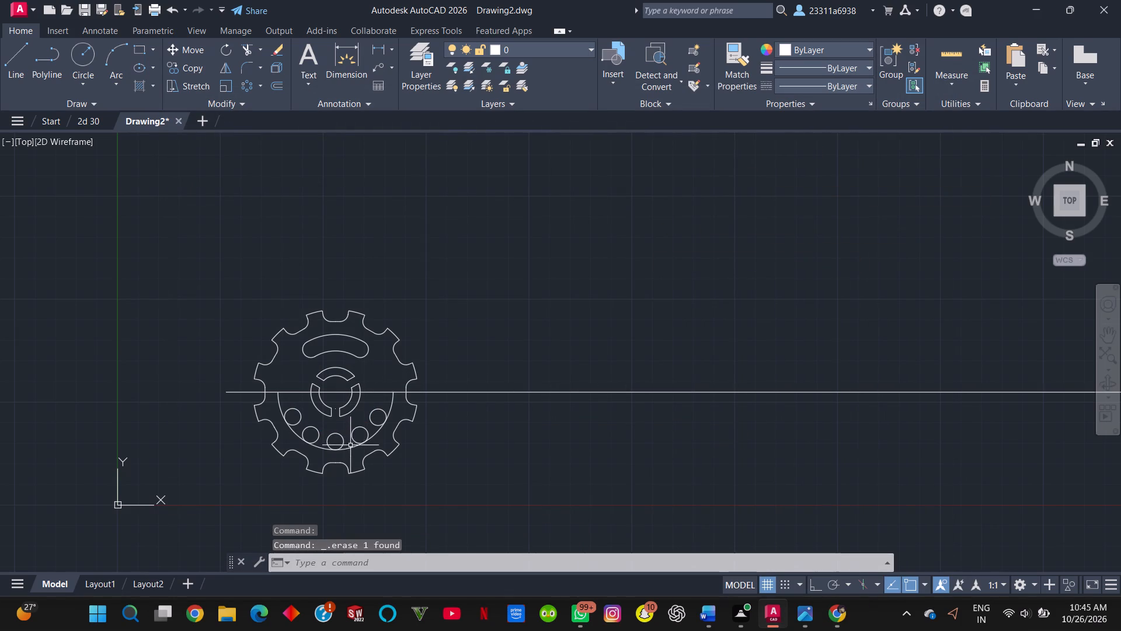
{"action": "left_click", "coordinate": [349, 447]}
{"action": "key", "text": "Delete"}
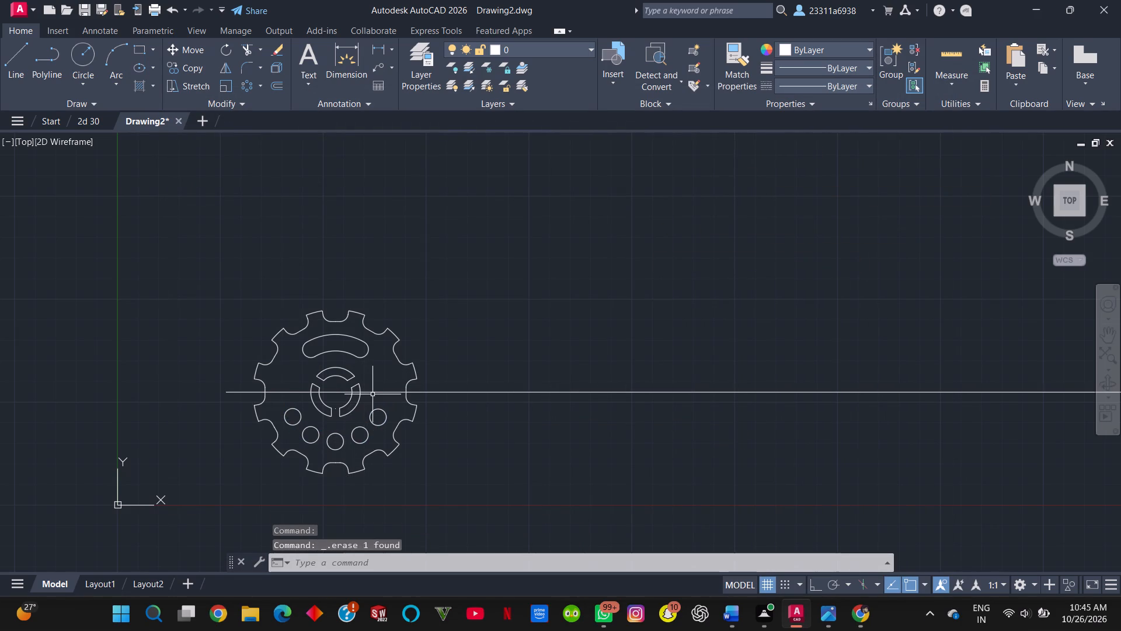
{"action": "left_click", "coordinate": [372, 393]}
{"action": "key", "text": "Delete"}
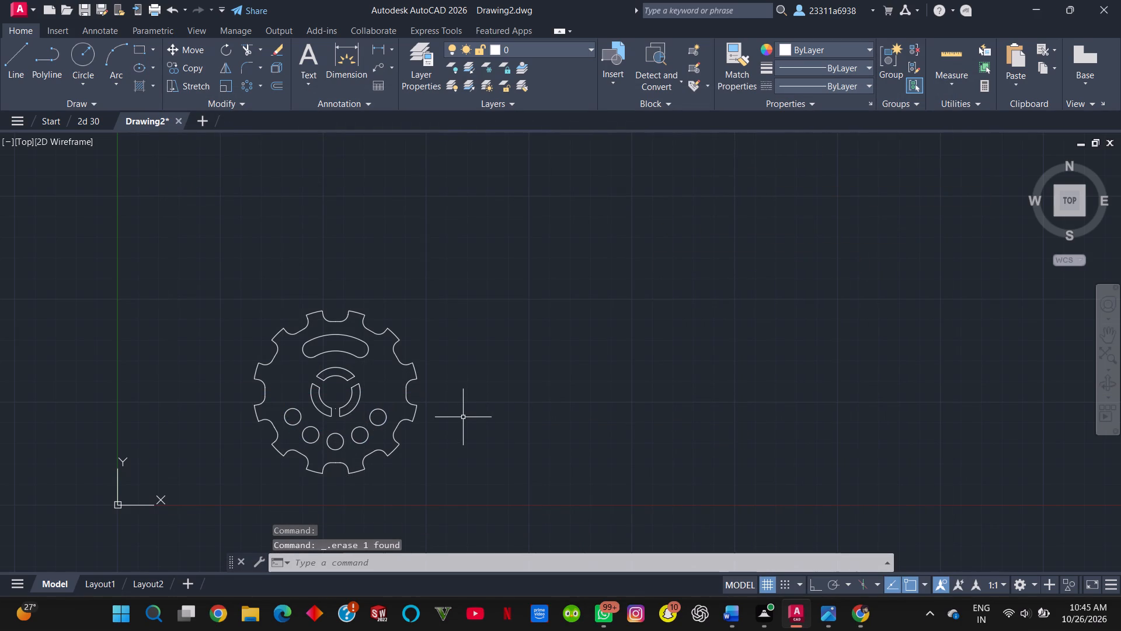
Compare the cleaned-up disc with the reference practice drawing in Photos and return to the AutoCAD drawing.
{"action": "key", "text": "space"}
{"action": "key", "text": "Tab"}
{"action": "key", "text": "alt+Tab"}
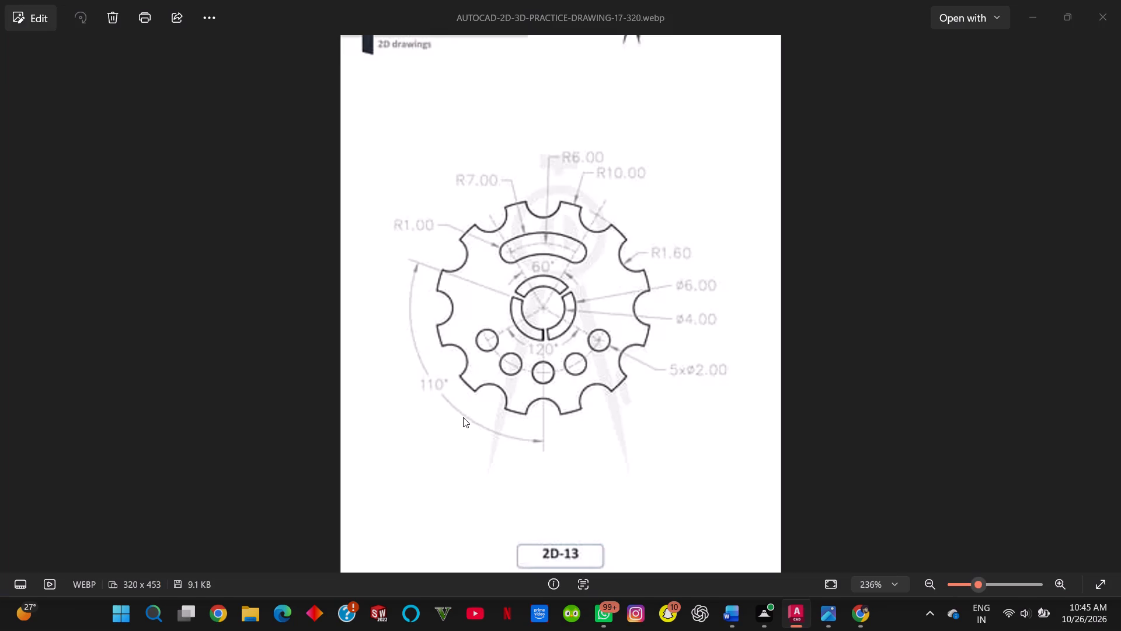
{"action": "key", "text": "alt+Tab"}
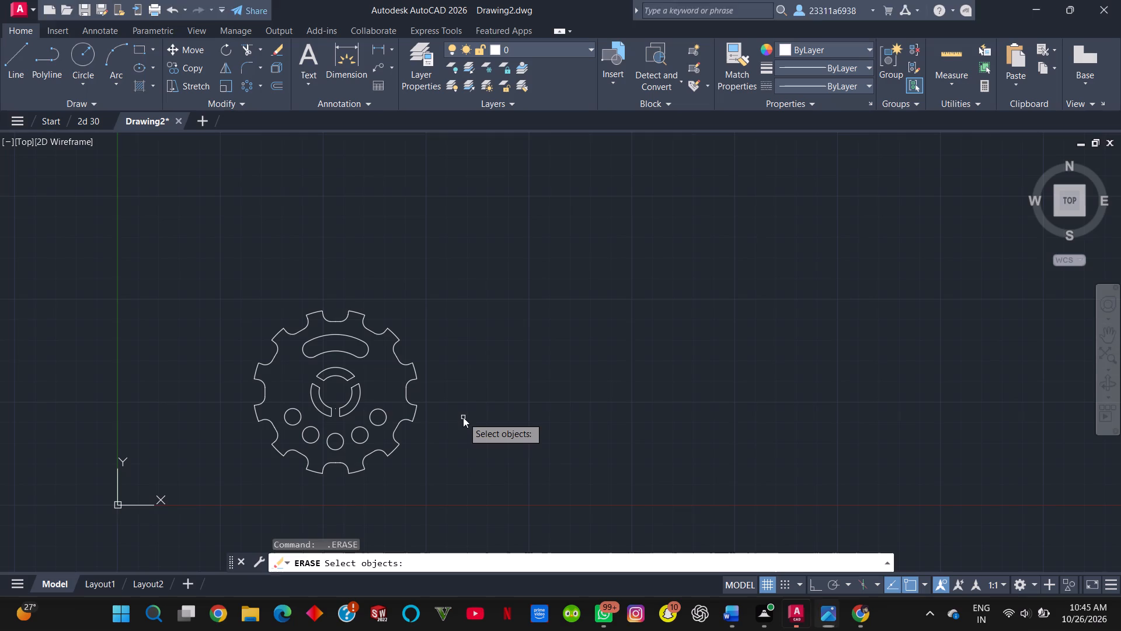
{"action": "key", "text": "Escape"}
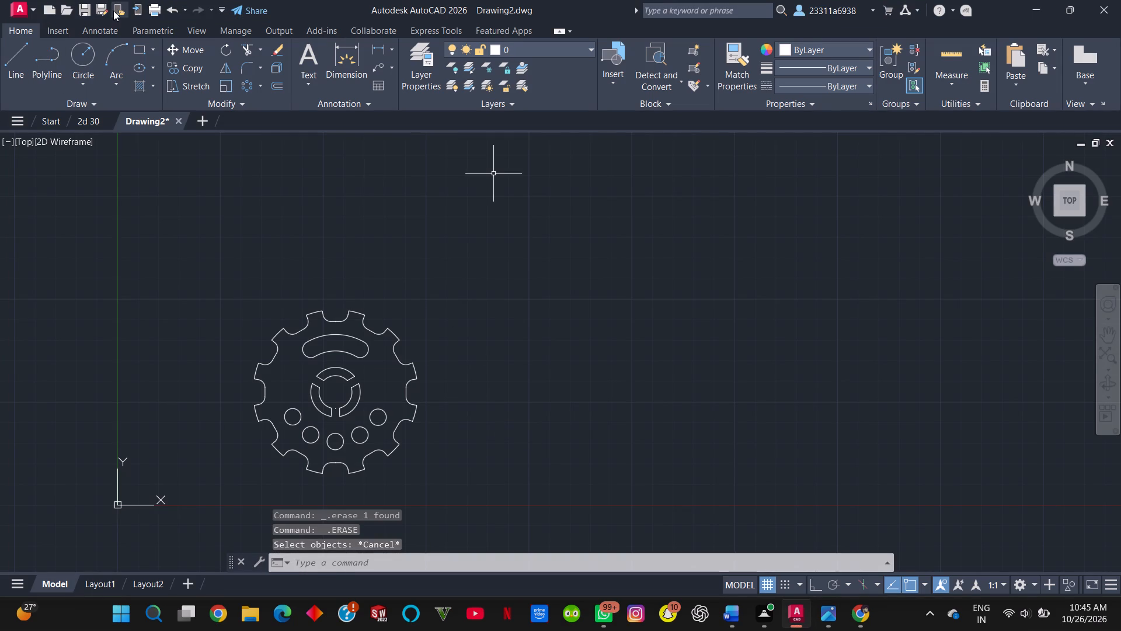
Save the drawing to the Desktop under the file name 2d 31.
{"action": "left_click", "coordinate": [106, 10]}
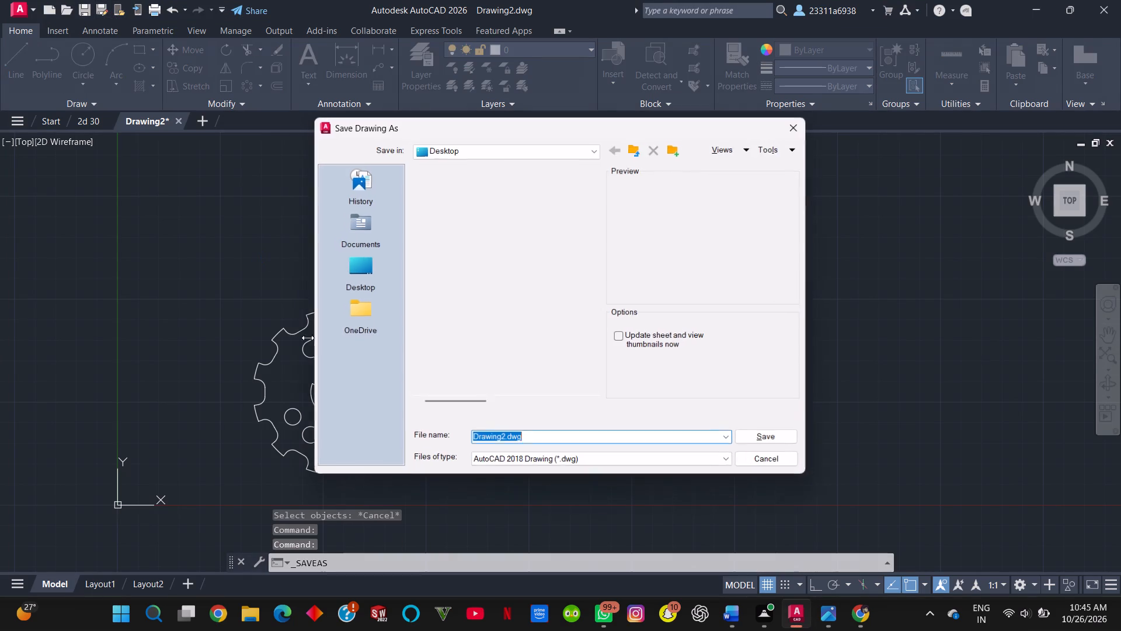
{"action": "left_click", "coordinate": [375, 276]}
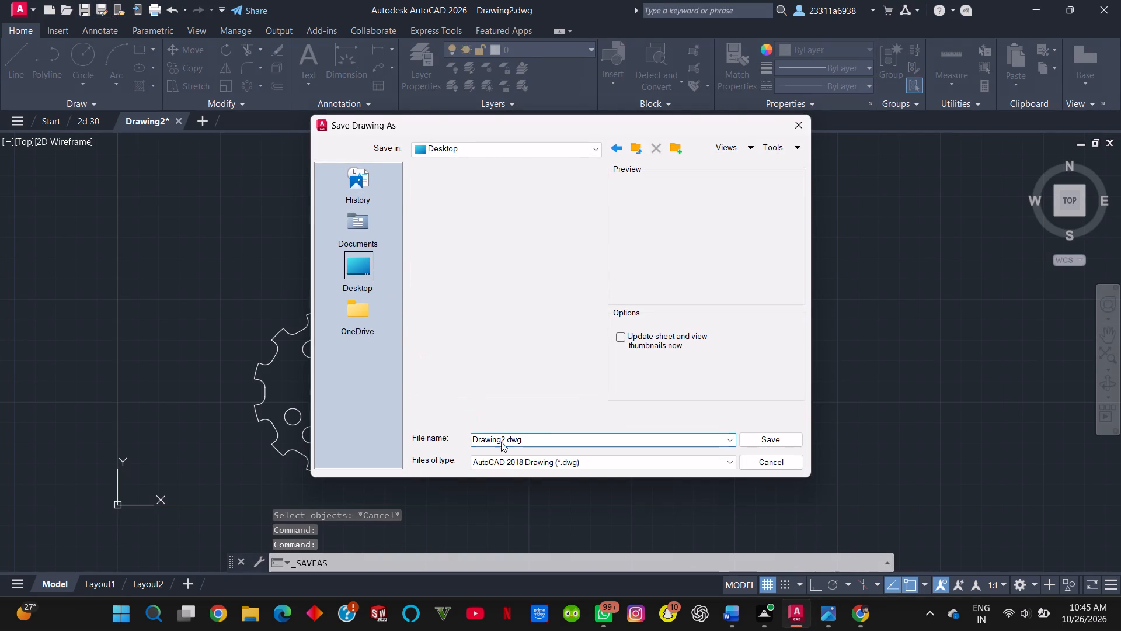
{"action": "double_click", "coordinate": [527, 438]}
{"action": "type", "text": "2d"}
{"action": "key", "text": "space"}
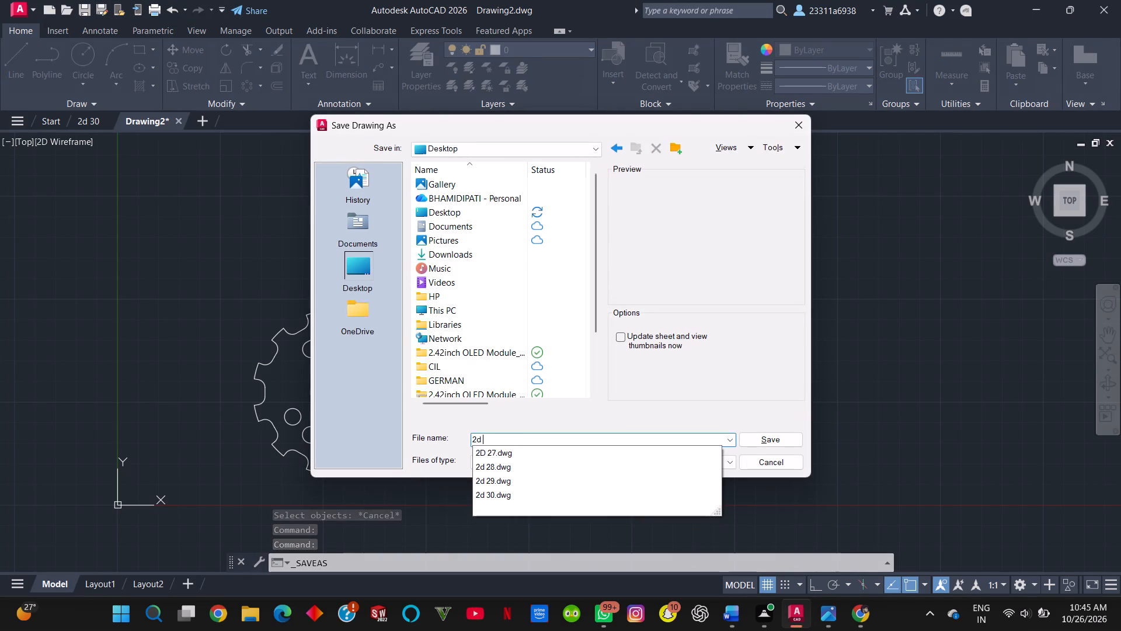
{"action": "type", "text": "31"}
{"action": "left_click", "coordinate": [753, 437]}
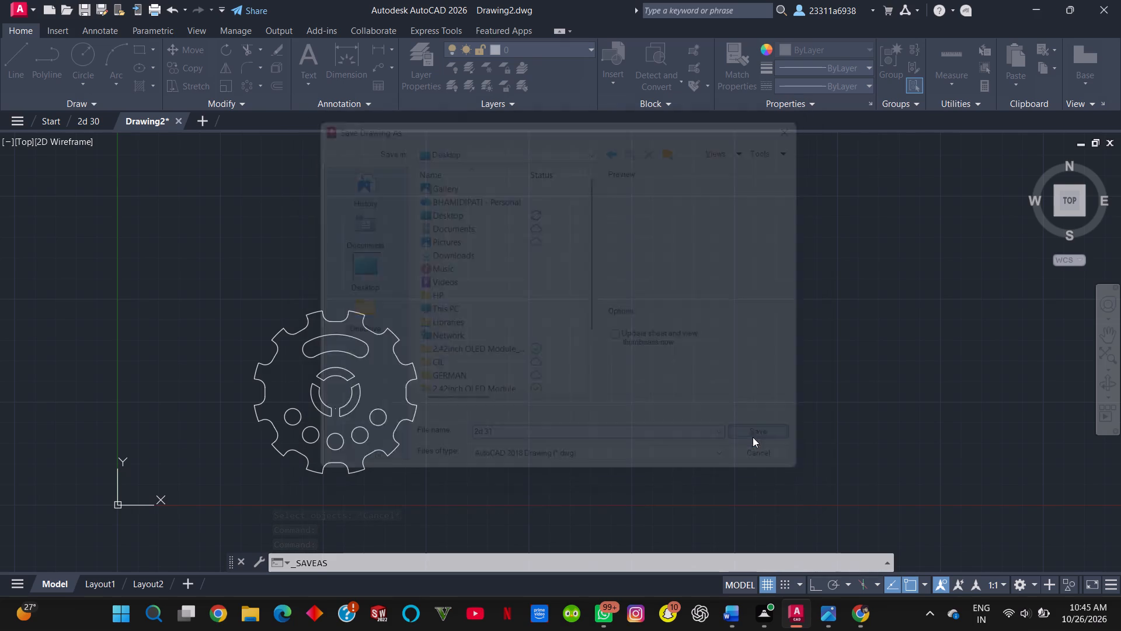